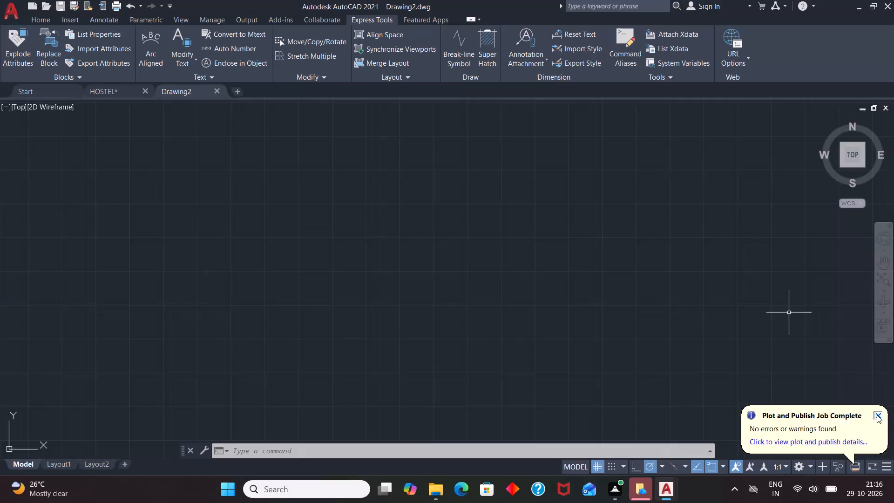
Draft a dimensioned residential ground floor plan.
Open the program options and review the file open and save settings.
{"action": "left_click", "coordinate": [389, 455]}
{"action": "type", "text": "OPTIONS"}
{"action": "key", "text": "Return"}
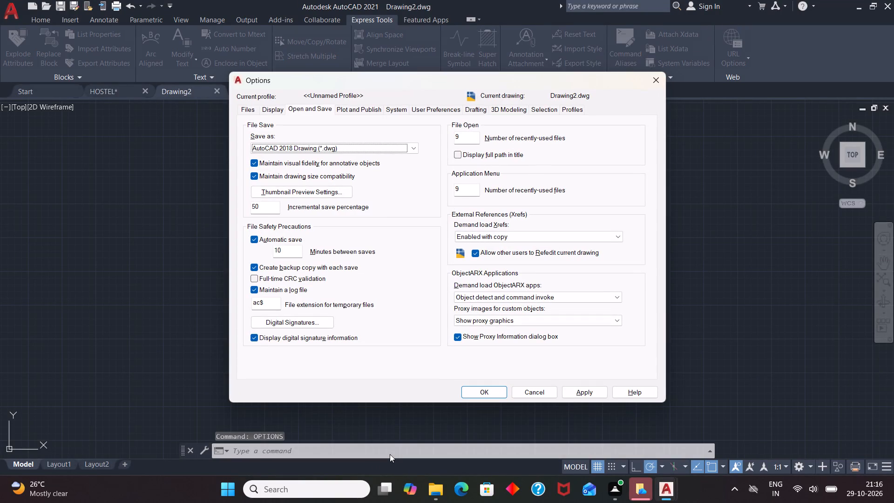
{"action": "left_click", "coordinate": [499, 394]}
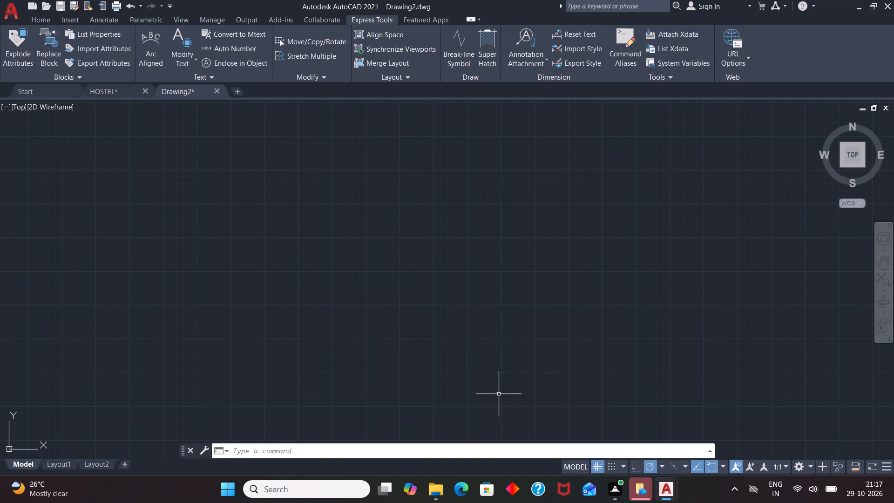
Turn off the drawing grid.
{"action": "left_click", "coordinate": [598, 470]}
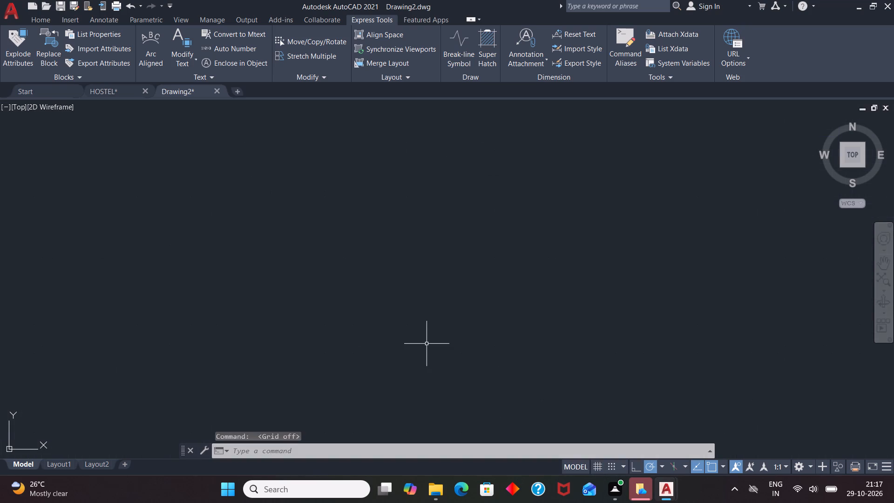
Set the drawing's length units to Architectural with a precision of 0'-0 1/4".
{"action": "type", "text": "UN"}
{"action": "key", "text": "Return"}
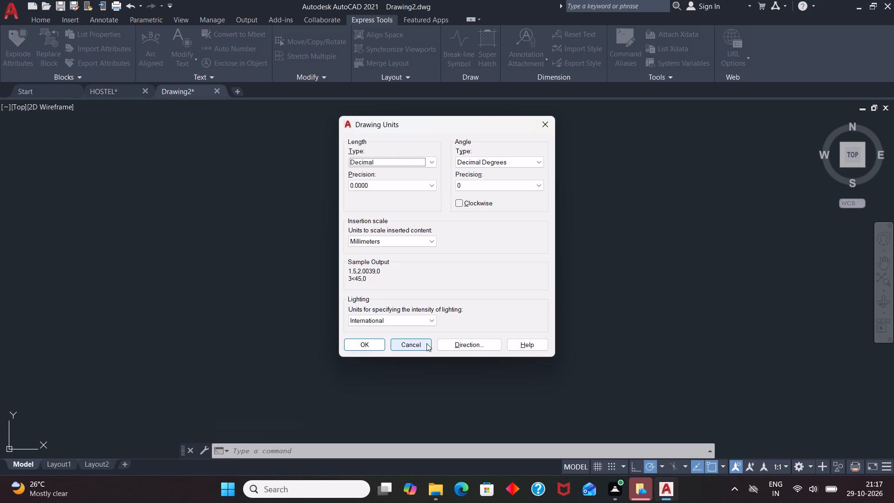
{"action": "left_click", "coordinate": [430, 159]}
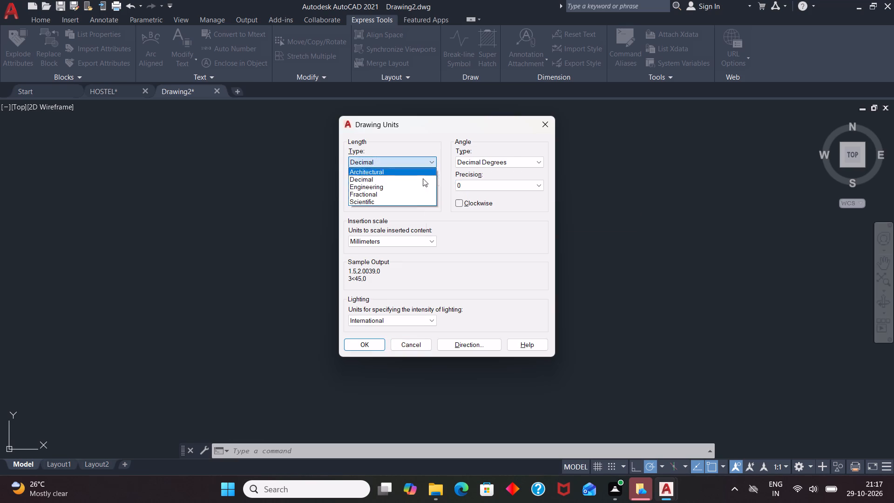
{"action": "left_click", "coordinate": [417, 188]}
{"action": "left_click", "coordinate": [418, 188]}
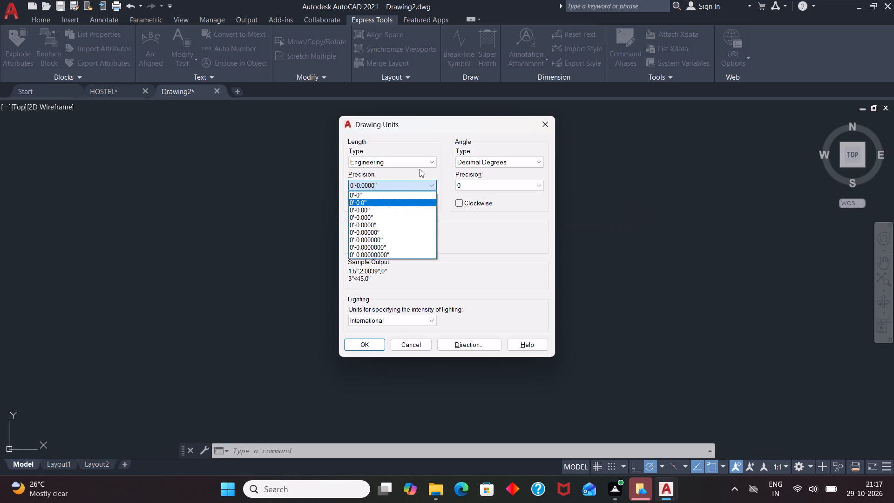
{"action": "double_click", "coordinate": [429, 159]}
{"action": "left_click", "coordinate": [421, 176]}
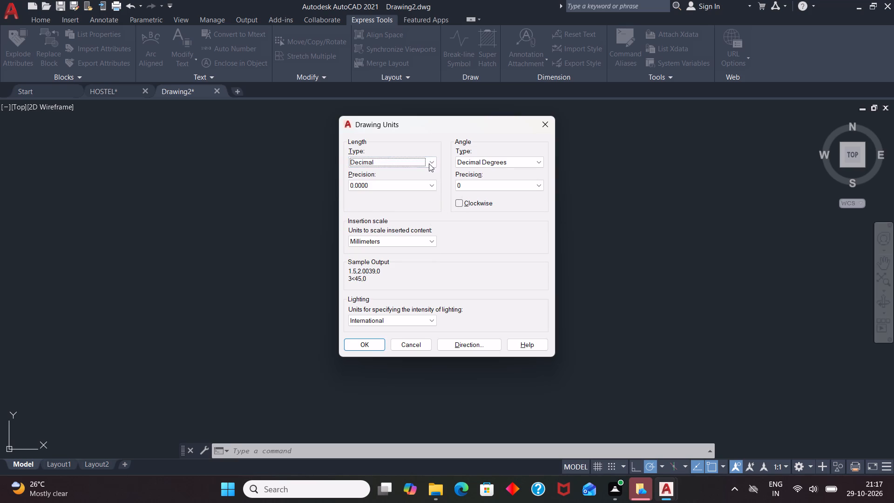
{"action": "left_click", "coordinate": [430, 163]}
{"action": "left_click", "coordinate": [420, 172]}
{"action": "left_click", "coordinate": [423, 185]}
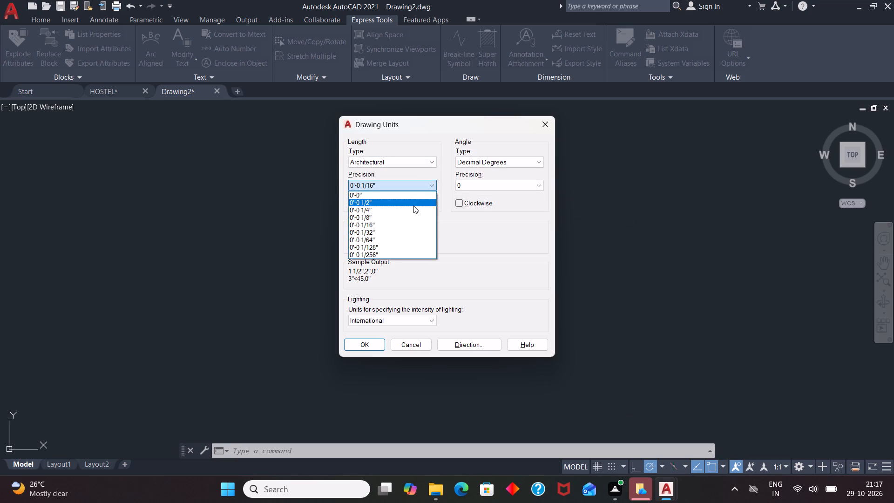
{"action": "left_click", "coordinate": [408, 211]}
{"action": "left_click", "coordinate": [397, 245]}
{"action": "left_click", "coordinate": [387, 256]}
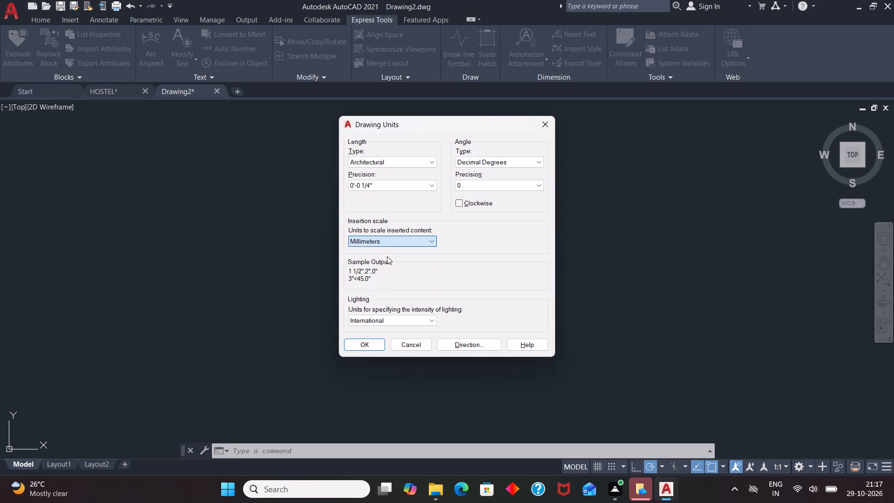
{"action": "left_click", "coordinate": [355, 346]}
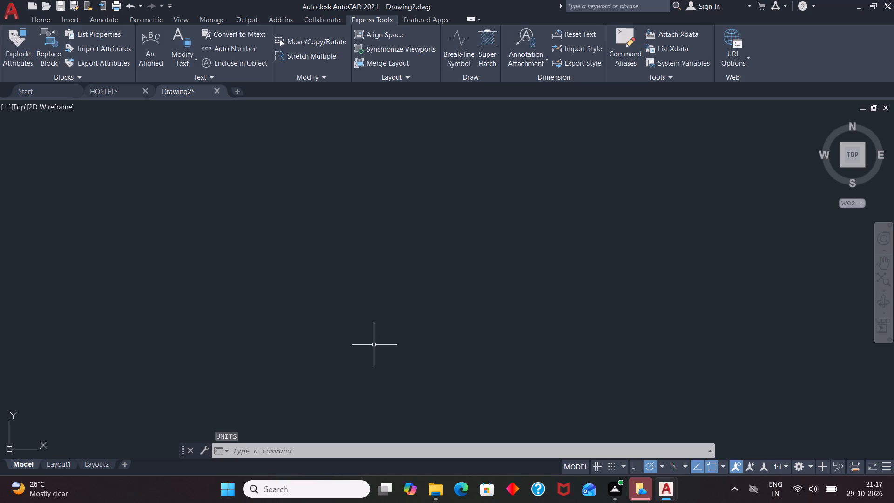
Set the model space limits with lower corner 0,0 and upper corner 11.7,16.5.
{"action": "type", "text": "LIMITS"}
{"action": "key", "text": "Return"}
{"action": "type", "text": "0,0"}
{"action": "key", "text": "Return"}
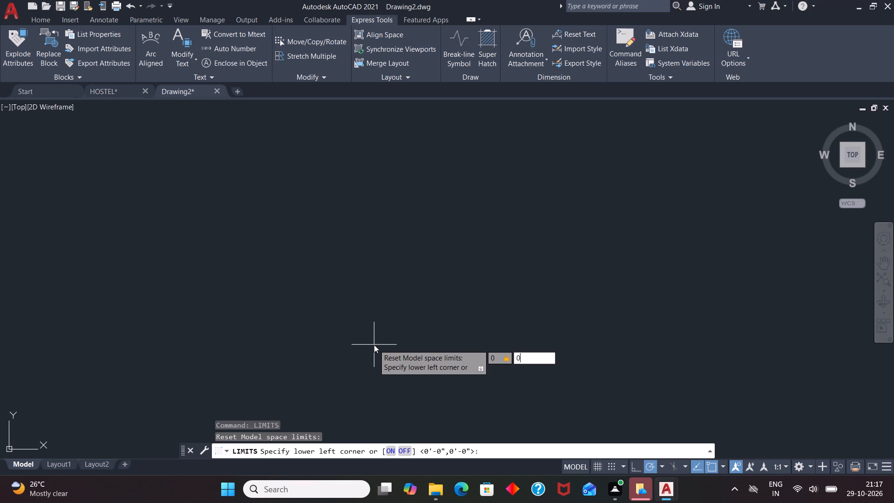
{"action": "type", "text": "11.7,1"}
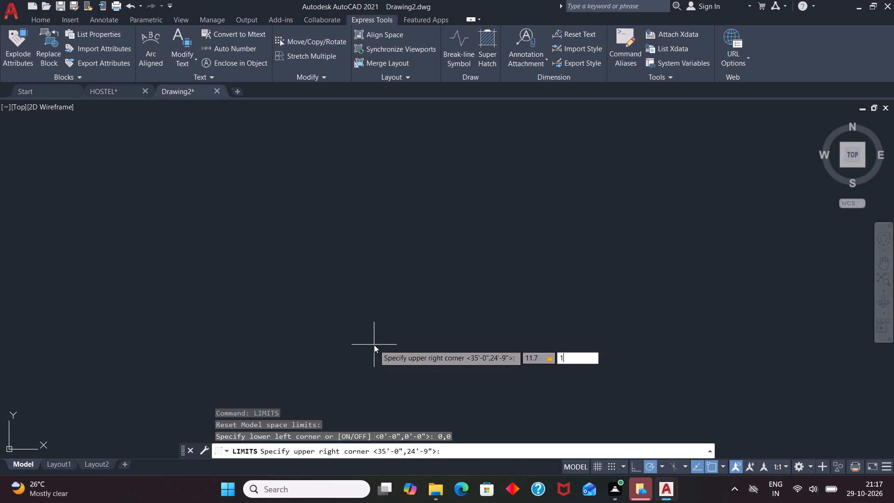
{"action": "type", "text": "6.5"}
{"action": "key", "text": "Return"}
{"action": "key", "text": "z"}
{"action": "key", "text": "Return"}
{"action": "key", "text": "a"}
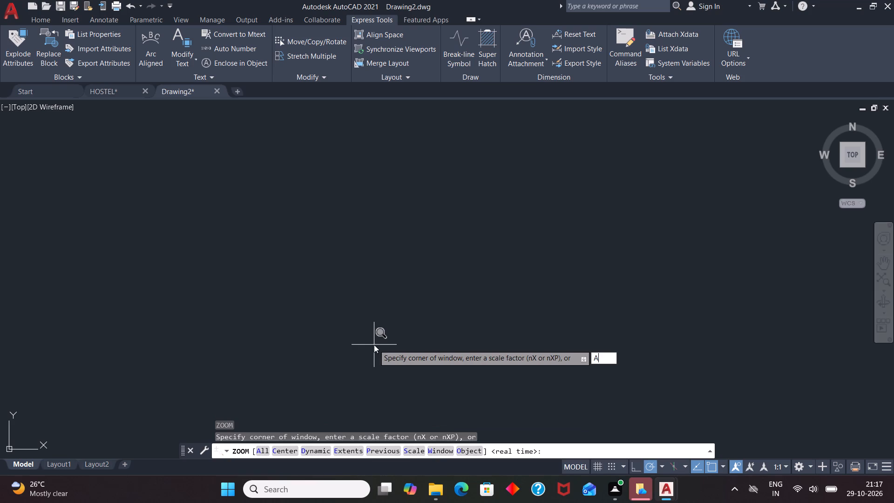
{"action": "key", "text": "Return"}
Modify the ISO-25 dimension style to use Architectural primary units with a precision of 0'-0 1/4".
{"action": "key", "text": "d"}
{"action": "key", "text": "Return"}
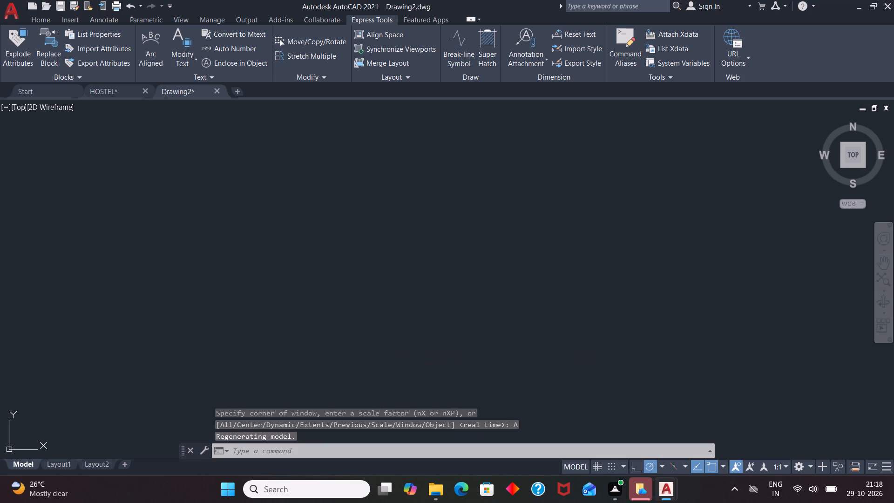
{"action": "left_click", "coordinate": [590, 218]}
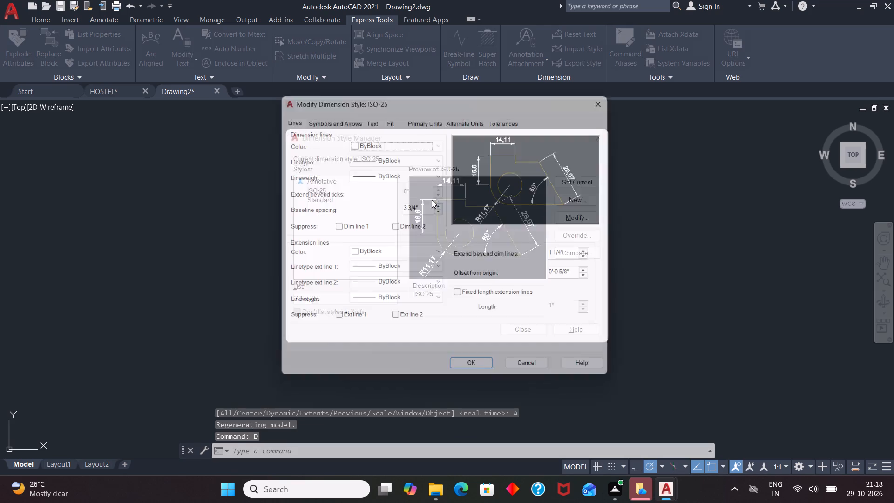
{"action": "left_click", "coordinate": [424, 115]}
{"action": "left_click", "coordinate": [430, 137]}
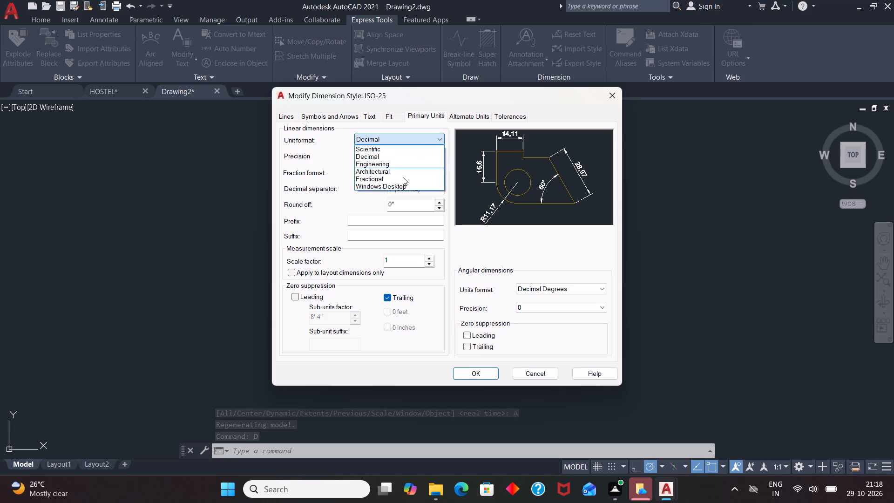
{"action": "left_click", "coordinate": [410, 172]}
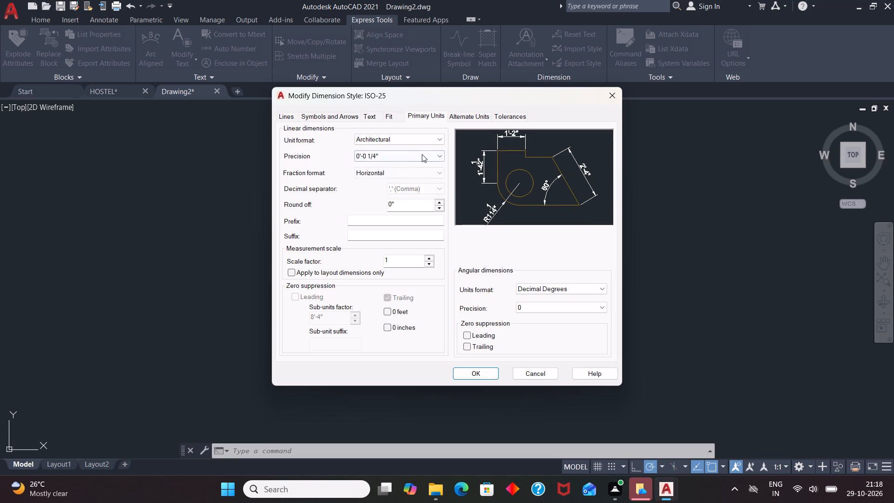
{"action": "left_click", "coordinate": [422, 154]}
{"action": "left_click", "coordinate": [411, 182]}
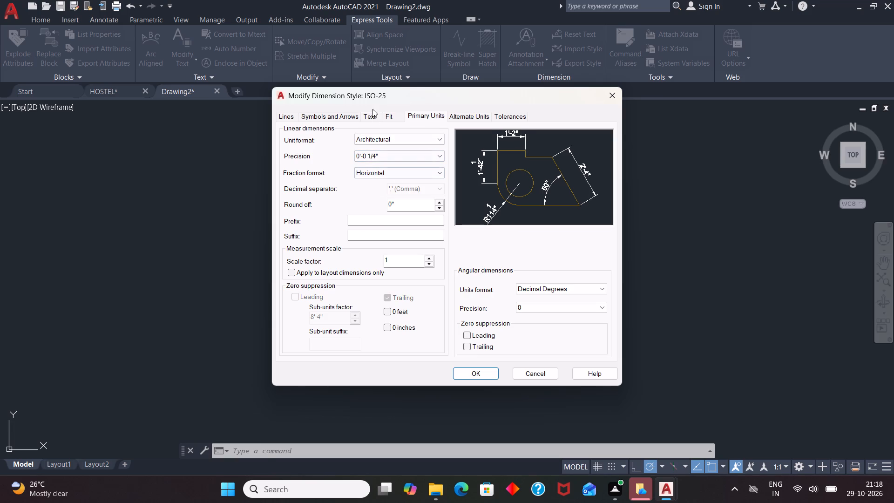
Set the text height of the ISO-25 dimension style to 4.
{"action": "left_click", "coordinate": [372, 109]}
{"action": "left_click", "coordinate": [372, 118]}
{"action": "left_click_drag", "start_coordinate": [425, 200], "coordinate": [407, 201]}
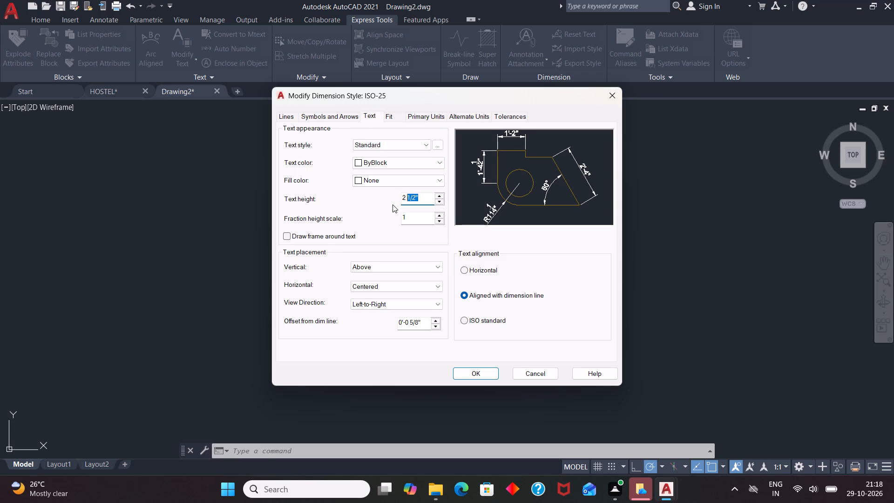
{"action": "key", "text": "BackSpace"}
{"action": "key", "text": "BackSpace"}
{"action": "key", "text": "BackSpace"}
{"action": "key", "text": "4"}
Set the arrow size of the ISO-25 dimension style to 4.
{"action": "left_click", "coordinate": [341, 115]}
{"action": "left_click_drag", "start_coordinate": [312, 226], "coordinate": [284, 247]}
{"action": "key", "text": "BackSpace"}
{"action": "key", "text": "4"}
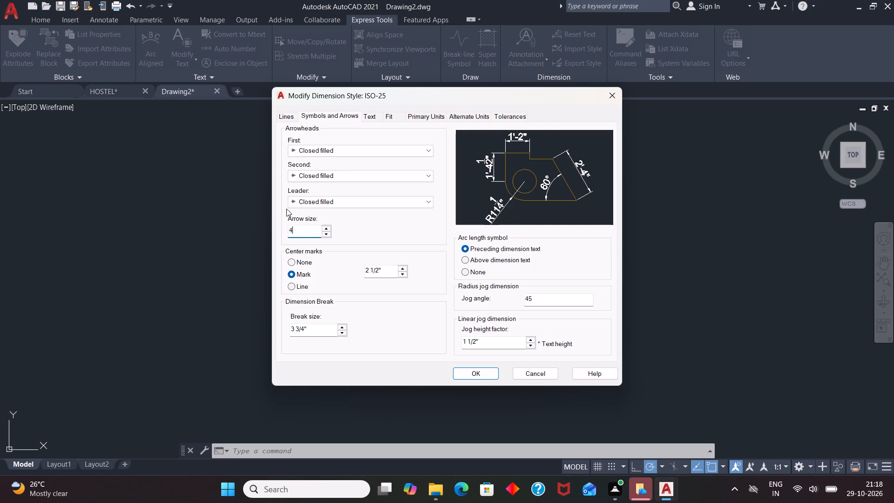
Enable fixed length extension lines for ISO-25, save the style changes and make the style current.
{"action": "left_click", "coordinate": [286, 120]}
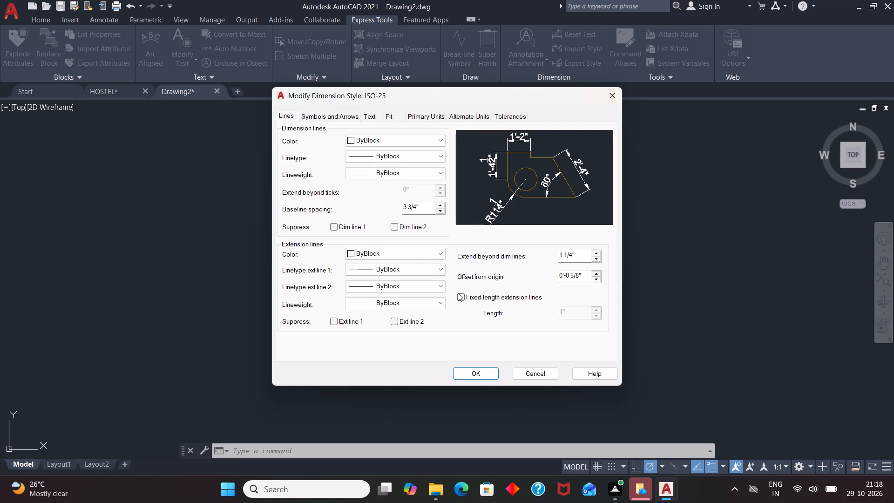
{"action": "left_click", "coordinate": [459, 295]}
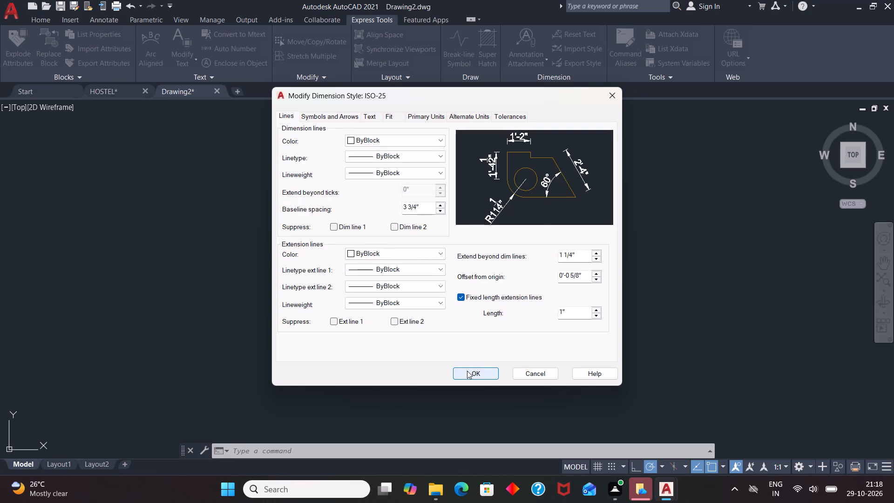
{"action": "left_click", "coordinate": [467, 371]}
{"action": "left_click", "coordinate": [584, 180]}
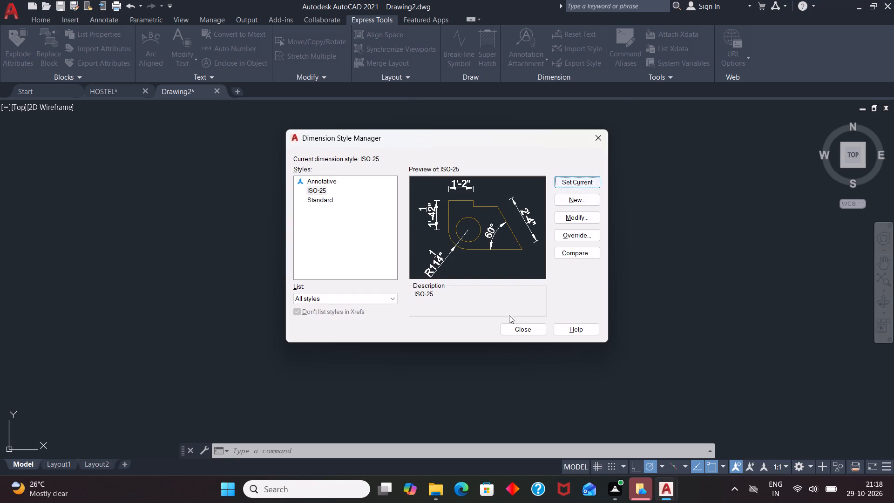
{"action": "left_click", "coordinate": [512, 330]}
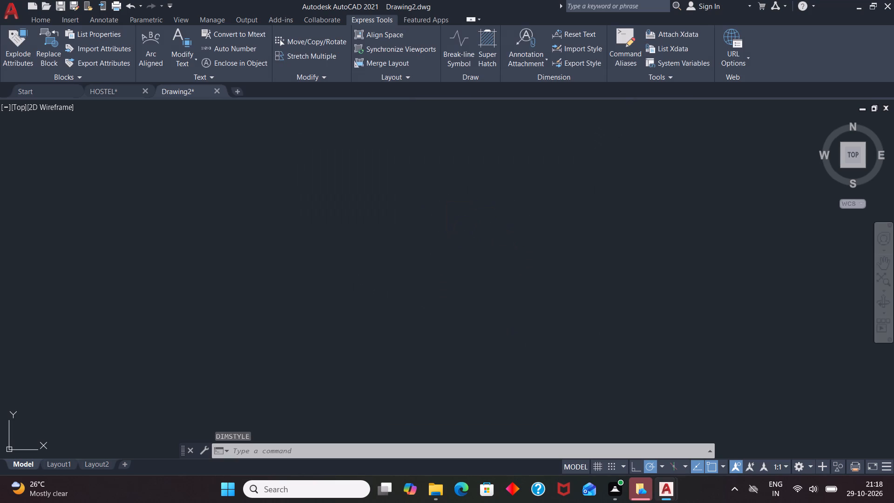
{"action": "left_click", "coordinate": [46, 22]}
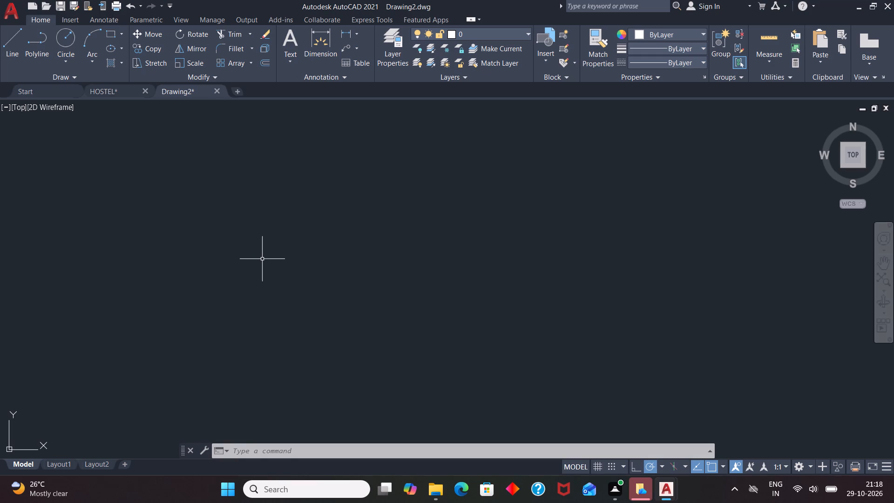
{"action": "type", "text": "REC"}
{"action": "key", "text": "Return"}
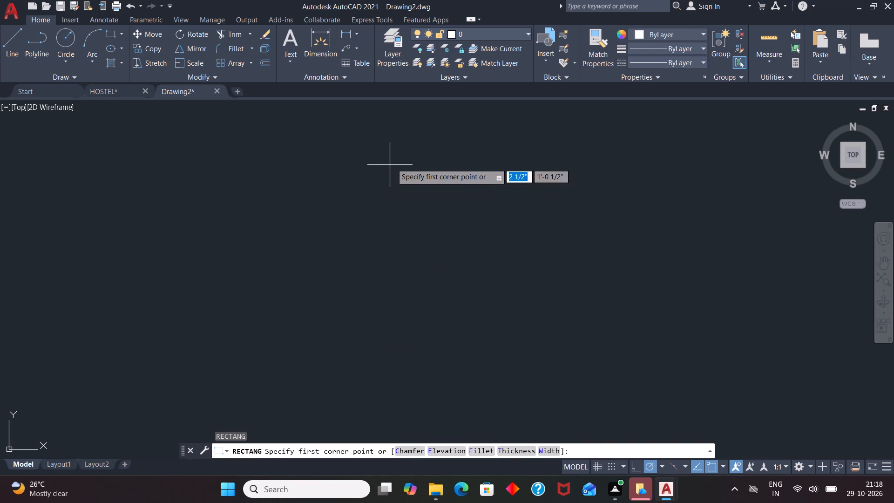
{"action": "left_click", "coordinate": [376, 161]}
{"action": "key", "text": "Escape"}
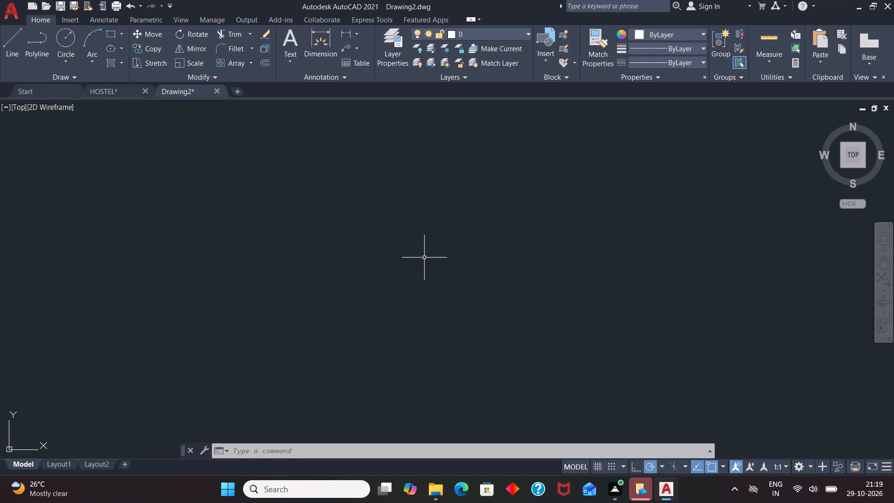
Open the QuickCalc calculator.
{"action": "key", "text": "ctrl+8"}
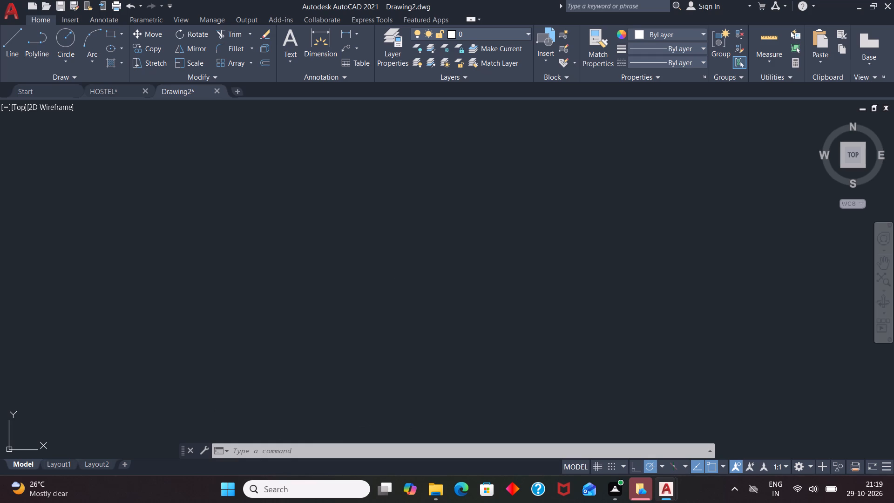
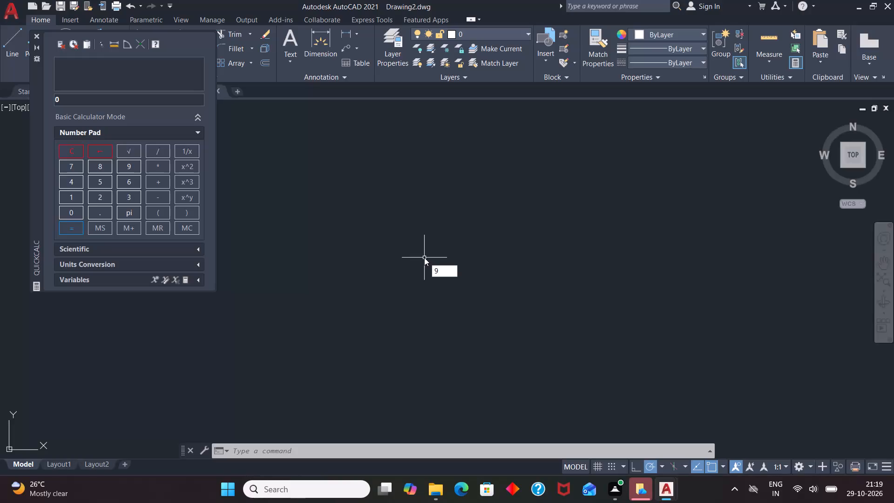
Discard the stray command entry in the drawing area and clear the QuickCalc input box for a new calculation.
{"action": "key", "text": "BackSpace"}
{"action": "key", "text": "Escape"}
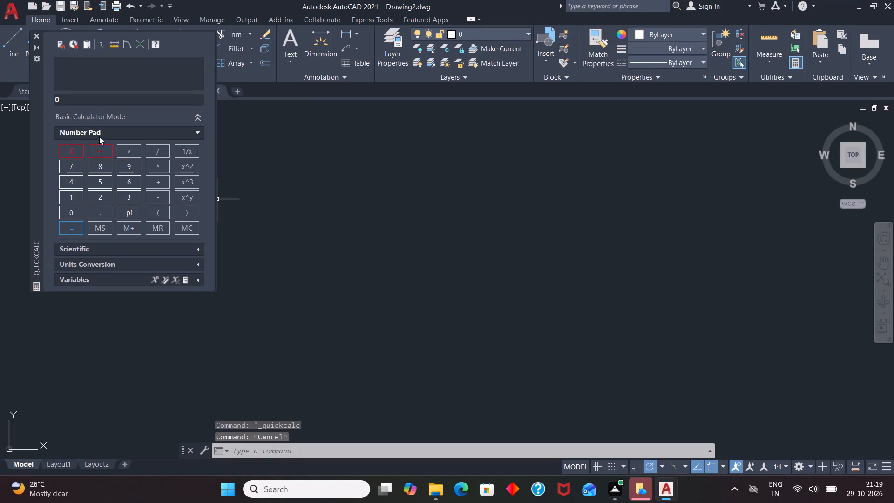
{"action": "left_click", "coordinate": [78, 152]}
{"action": "key", "text": "BackSpace"}
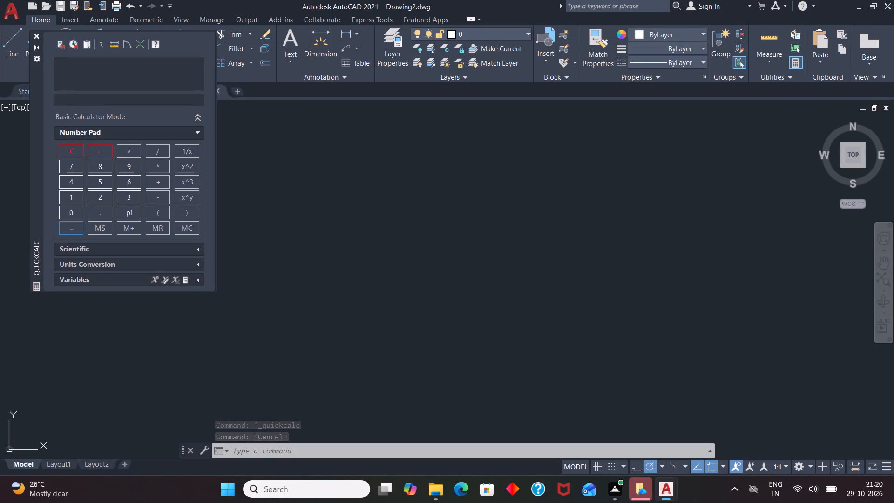
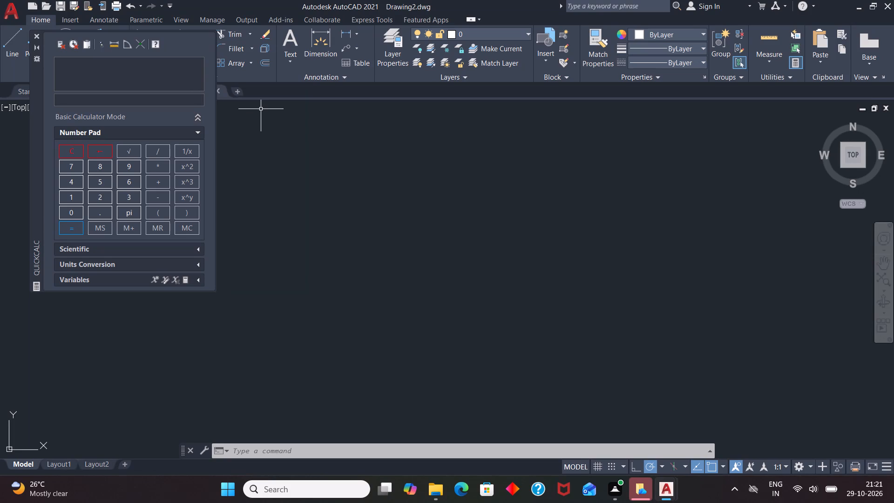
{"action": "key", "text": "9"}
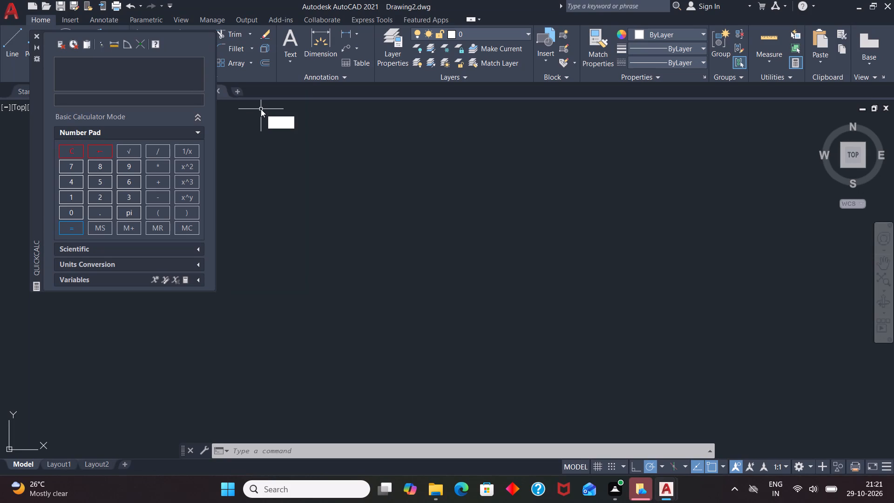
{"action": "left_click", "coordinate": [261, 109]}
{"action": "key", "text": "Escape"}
Calculate the sum 9"+11'1.5"+6"+7'+9" in QuickCalc.
{"action": "left_click", "coordinate": [136, 98]}
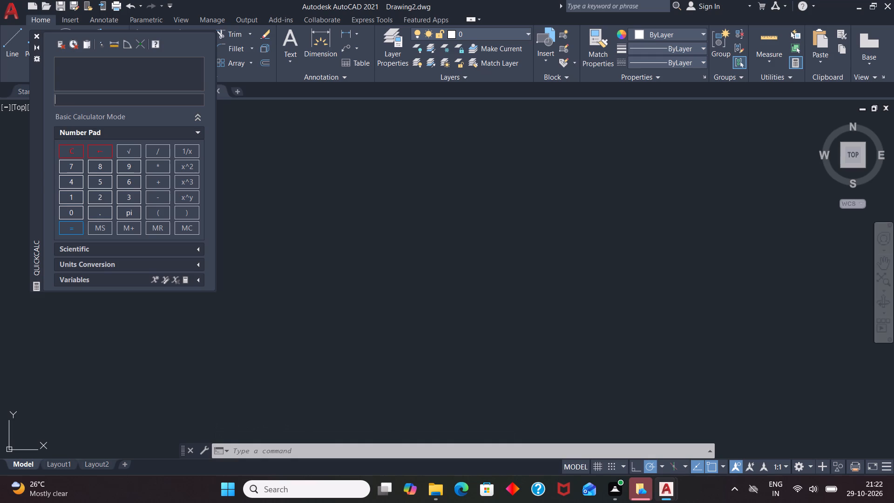
{"action": "key", "text": "9"}
{"action": "type", "text": "\"+"}
{"action": "type", "text": "11"}
{"action": "type", "text": "'1"}
{"action": "type", "text": ".5"}
{"action": "type", "text": "\"+"}
{"action": "key", "text": "5"}
{"action": "key", "text": "BackSpace"}
{"action": "key", "text": "6"}
{"action": "type", "text": "\"+"}
{"action": "type", "text": "7'"}
{"action": "key", "text": "shift+plus"}
{"action": "key", "text": "9"}
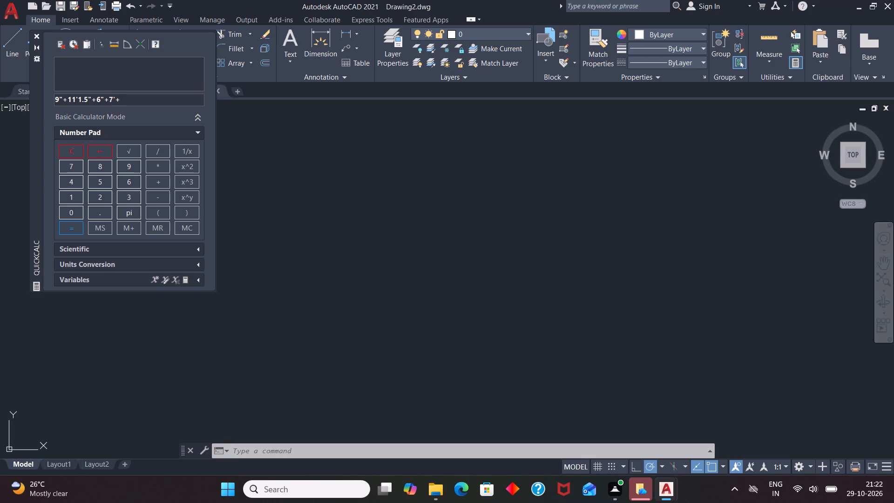
{"action": "key", "text": "shift+quotedbl"}
{"action": "key", "text": "Return"}
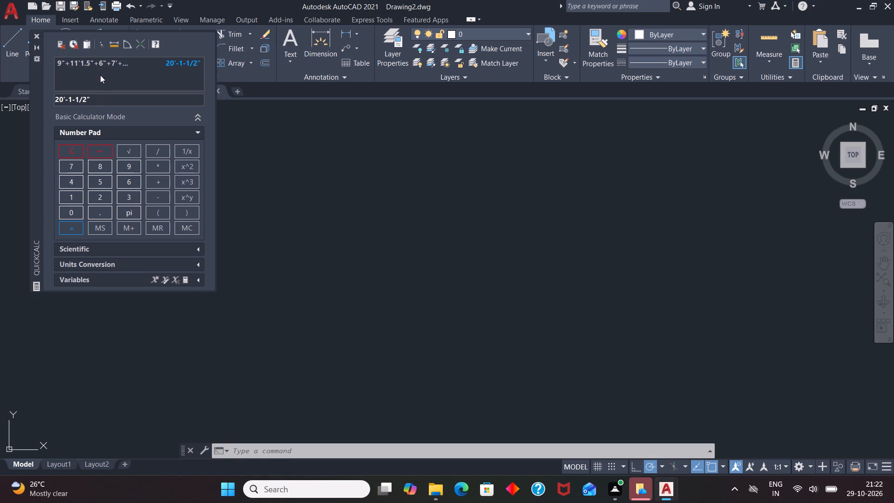
Recall the sum from the calculator history and recalculate it with 4" in place of the 6" term.
{"action": "double_click", "coordinate": [106, 60]}
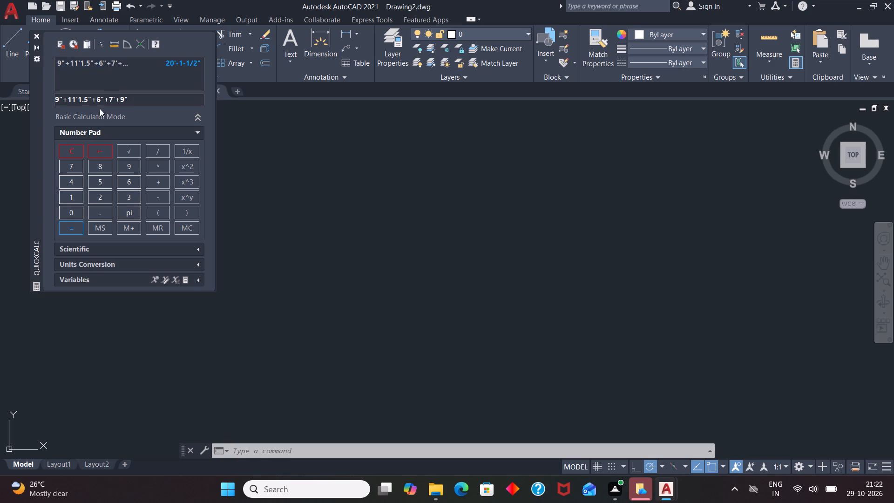
{"action": "left_click", "coordinate": [101, 101]}
{"action": "key", "text": "BackSpace"}
{"action": "key", "text": "4"}
{"action": "key", "text": "Return"}
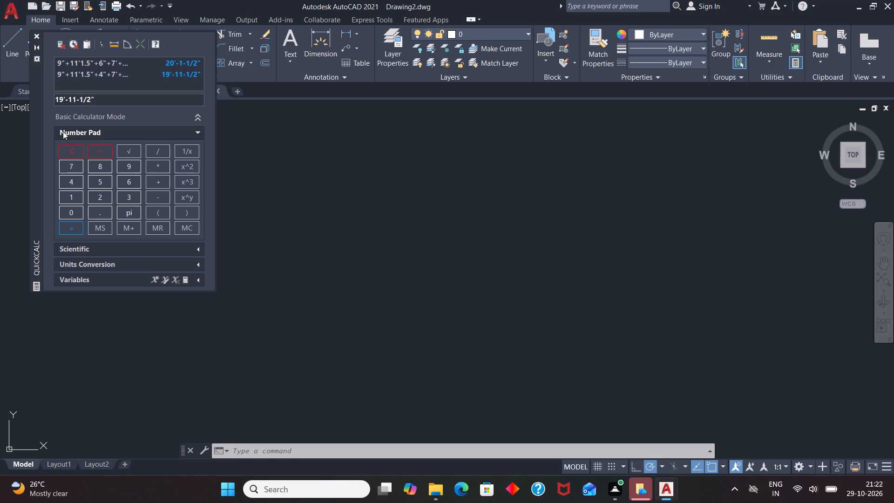
Recall the first sum, the one with the 6" term, from the history and close QuickCalc.
{"action": "double_click", "coordinate": [114, 63]}
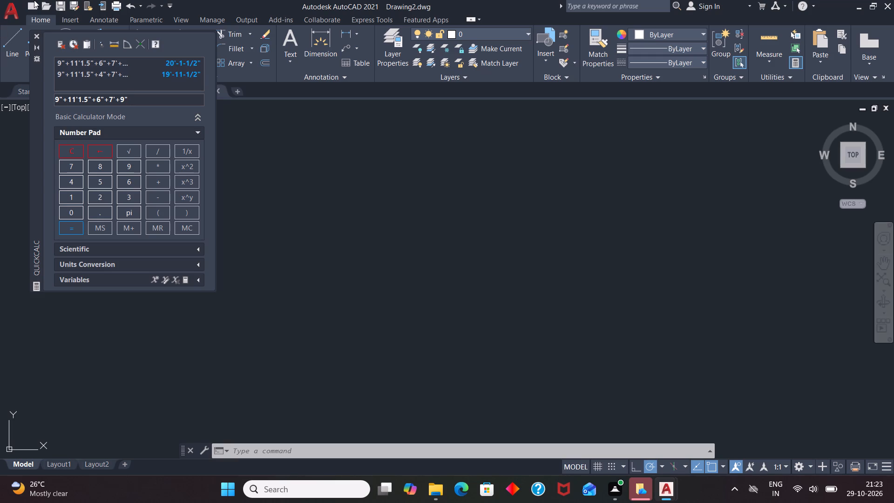
{"action": "left_click", "coordinate": [39, 35]}
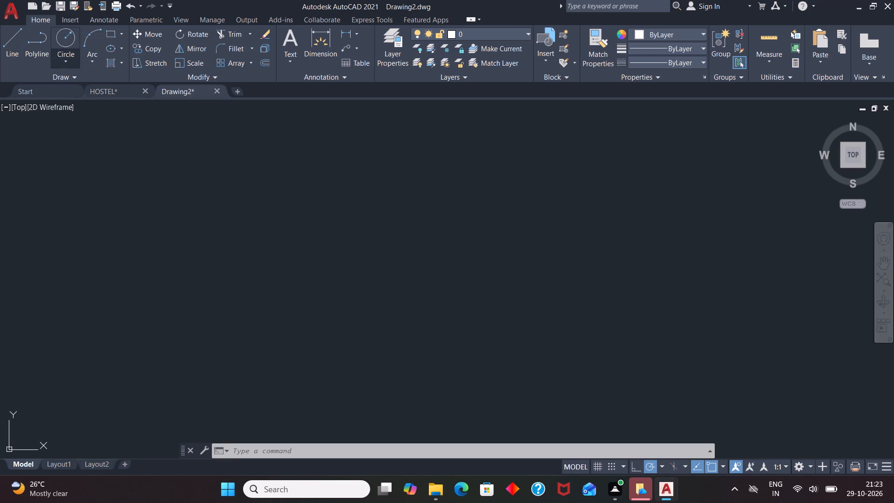
Draw a rectangle 20' wide and 24'7.5" high in the empty drawing area.
{"action": "type", "text": "REC"}
{"action": "key", "text": "Return"}
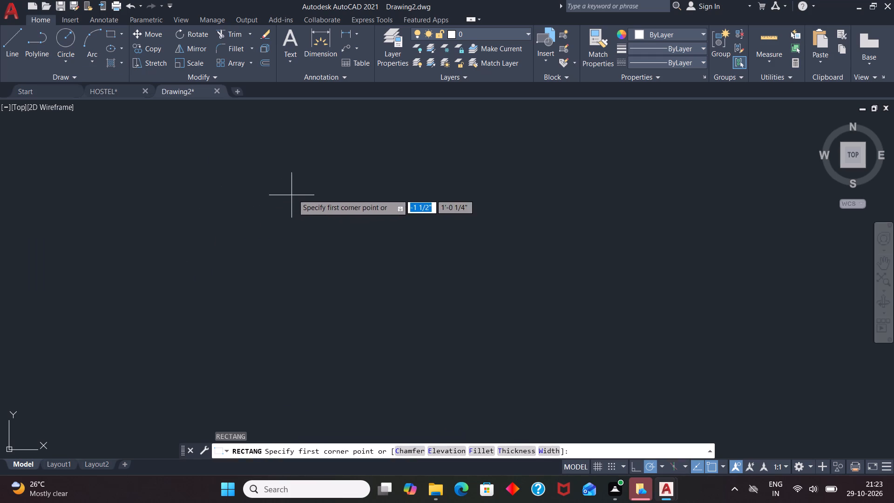
{"action": "left_click", "coordinate": [312, 181]}
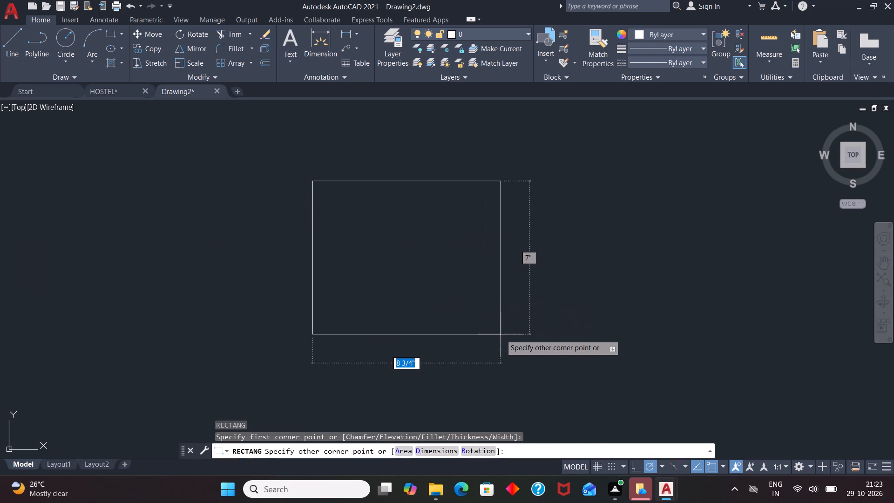
{"action": "key", "text": "2"}
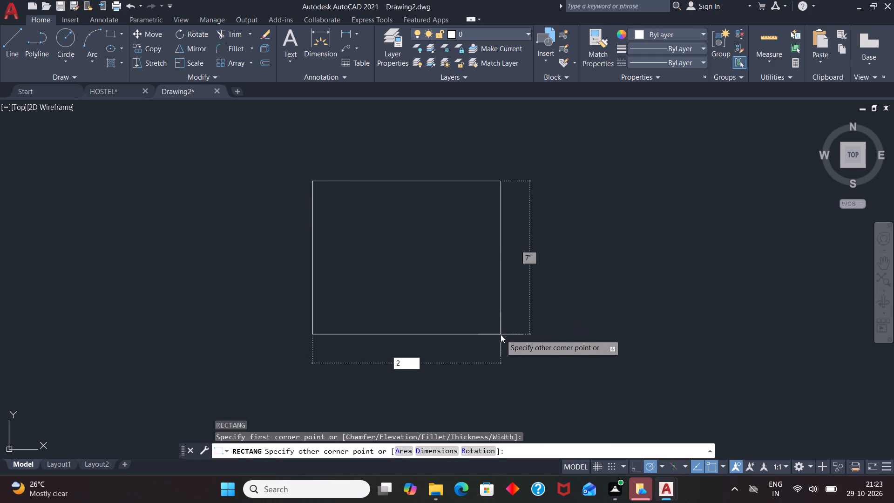
{"action": "type", "text": "0'"}
{"action": "key", "text": "Tab"}
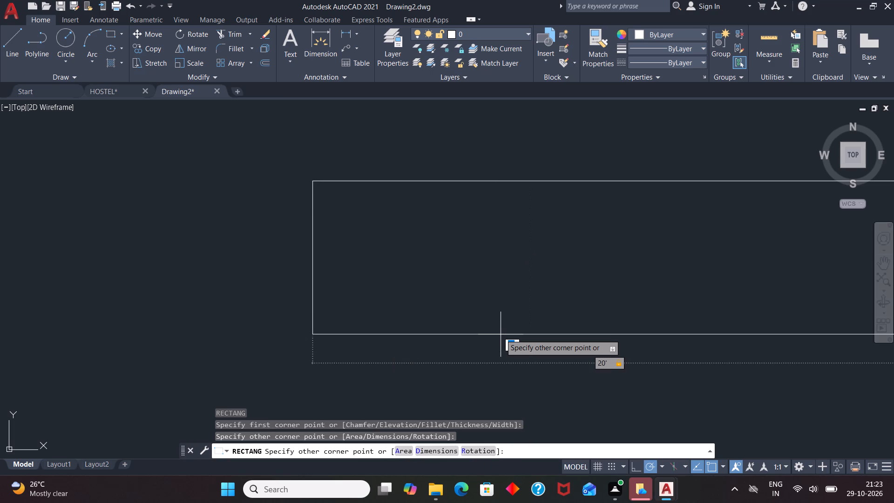
{"action": "type", "text": "24'"}
{"action": "key", "text": "7"}
{"action": "type", "text": ".5"}
{"action": "key", "text": "shift+quotedbl"}
{"action": "key", "text": "Return"}
{"action": "key", "text": "Escape"}
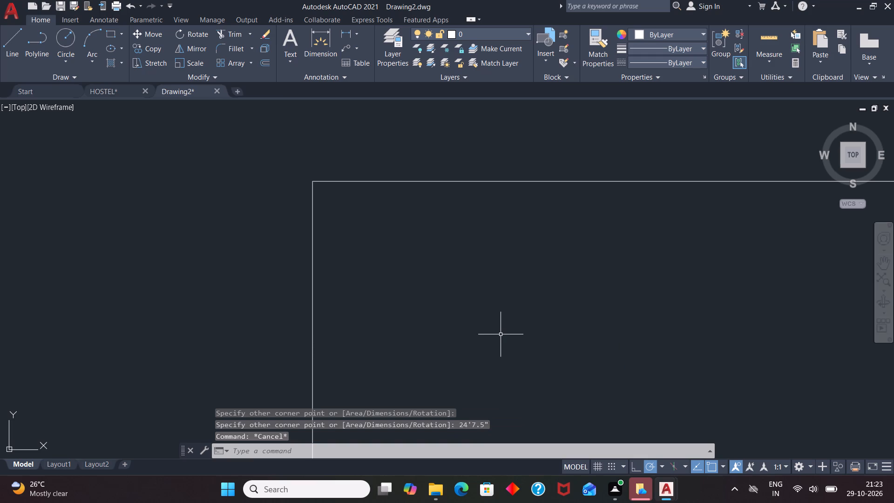
Move the UCS origin from the rectangle's upper-left corner to empty space left of and slightly above the rectangle.
{"action": "scroll", "coordinate": [435, 251], "scroll_direction": "down", "scroll_amount": 3}
{"action": "scroll", "coordinate": [410, 217], "scroll_direction": "down", "scroll_amount": 5}
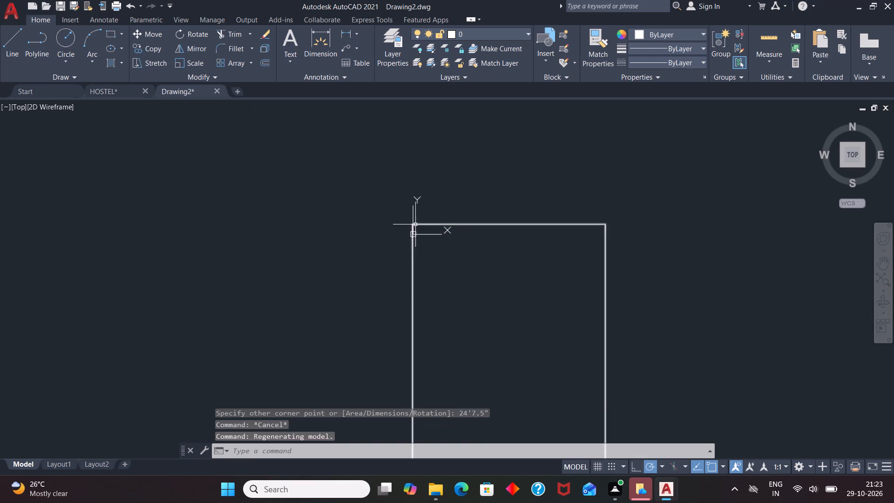
{"action": "scroll", "coordinate": [410, 217], "scroll_direction": "down", "scroll_amount": 1}
{"action": "left_click", "coordinate": [413, 227]}
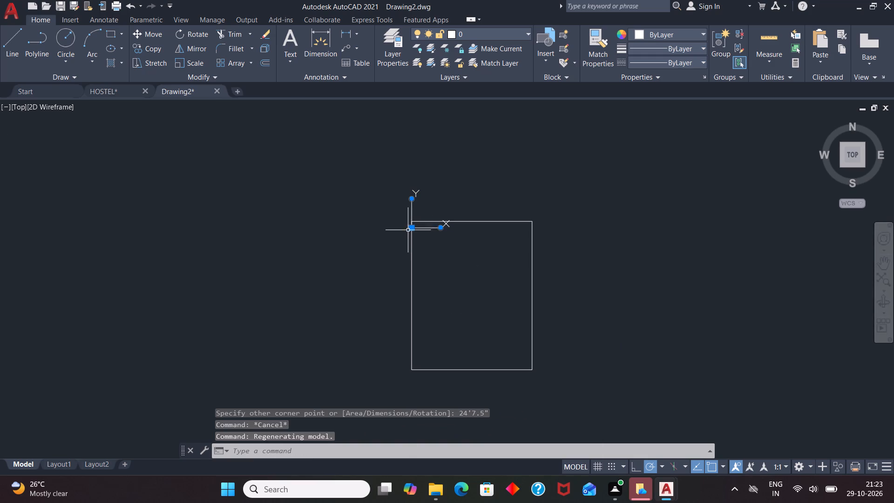
{"action": "left_click", "coordinate": [413, 227]}
{"action": "left_click", "coordinate": [303, 207]}
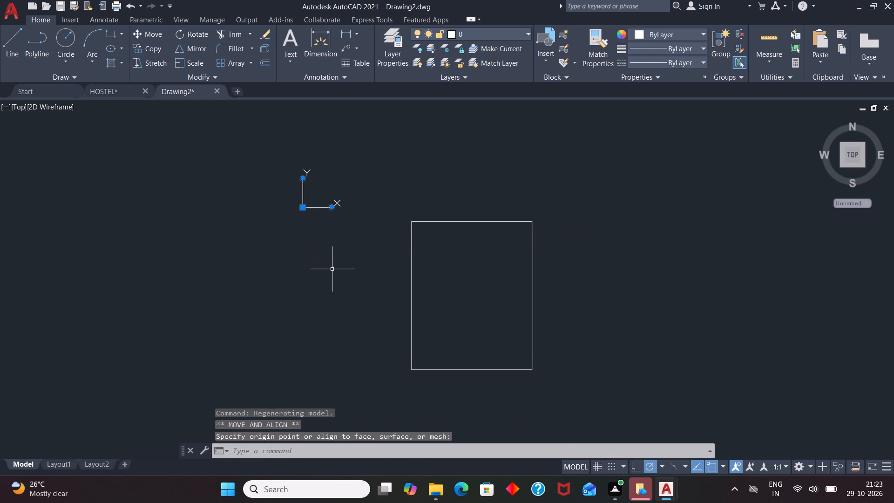
{"action": "key", "text": "Escape"}
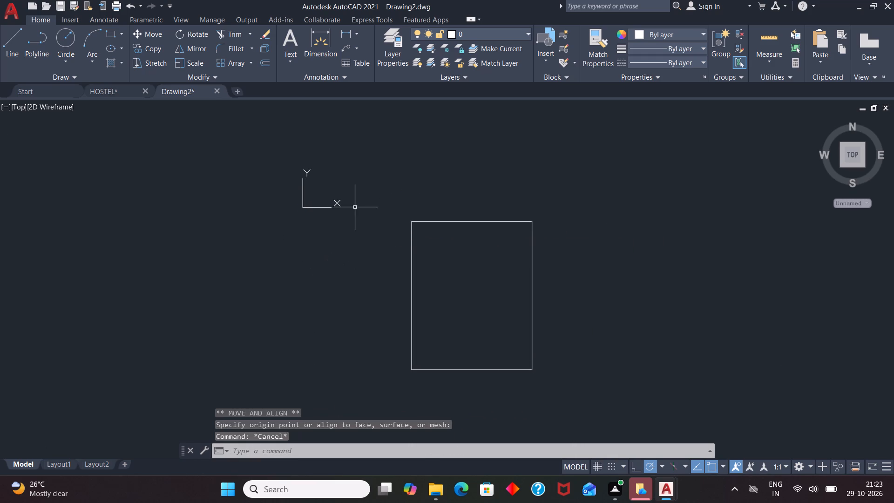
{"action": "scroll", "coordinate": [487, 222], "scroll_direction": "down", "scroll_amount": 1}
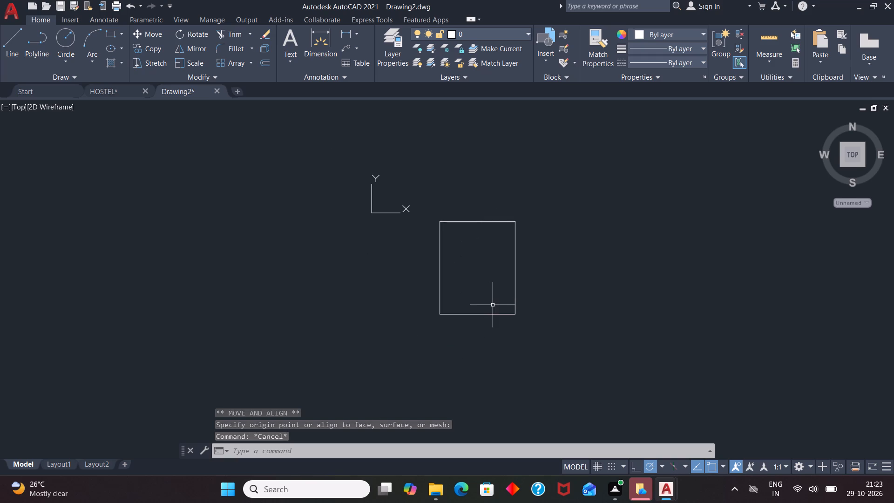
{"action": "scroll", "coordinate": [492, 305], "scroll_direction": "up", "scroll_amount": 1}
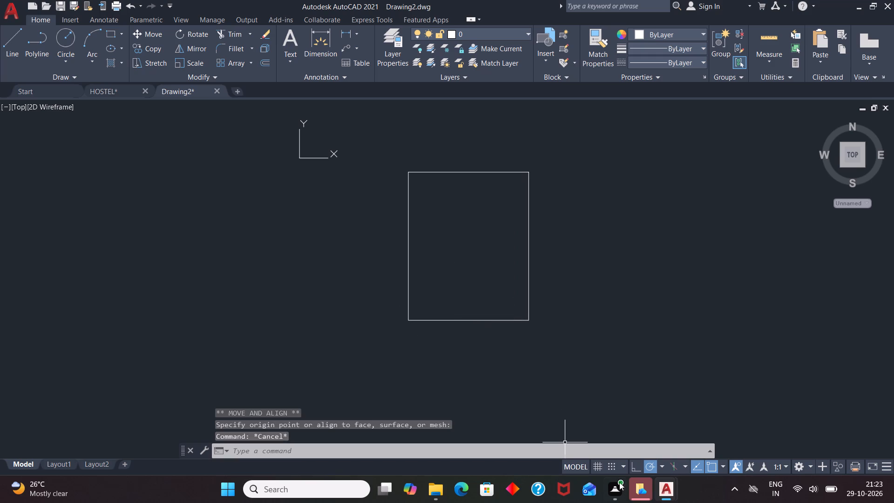
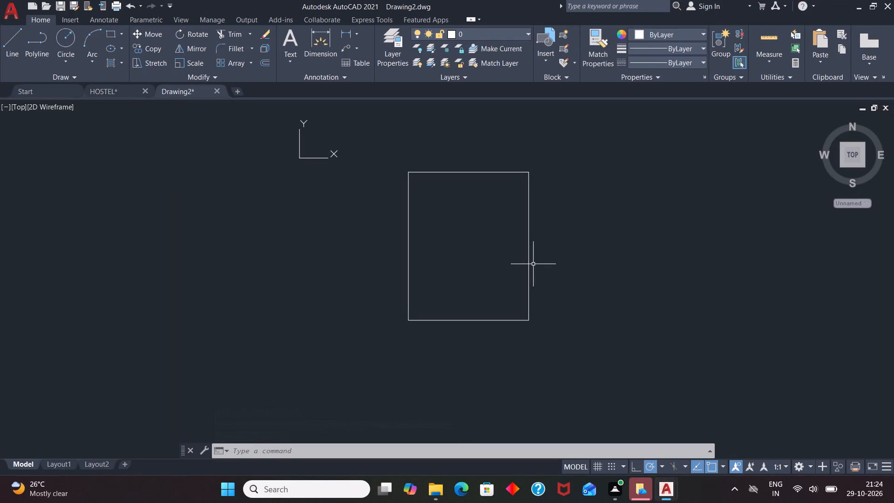
Offset the 20' by 24'7.5" rectangle 9" inward to form the outer wall thickness.
{"action": "key", "text": "o"}
{"action": "key", "text": "Return"}
{"action": "key", "text": "9"}
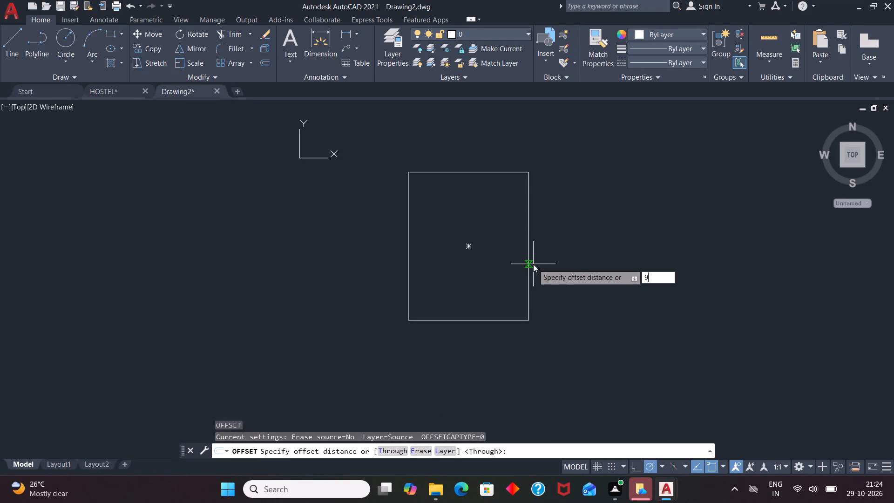
{"action": "key", "text": "Return"}
{"action": "left_click", "coordinate": [492, 173]}
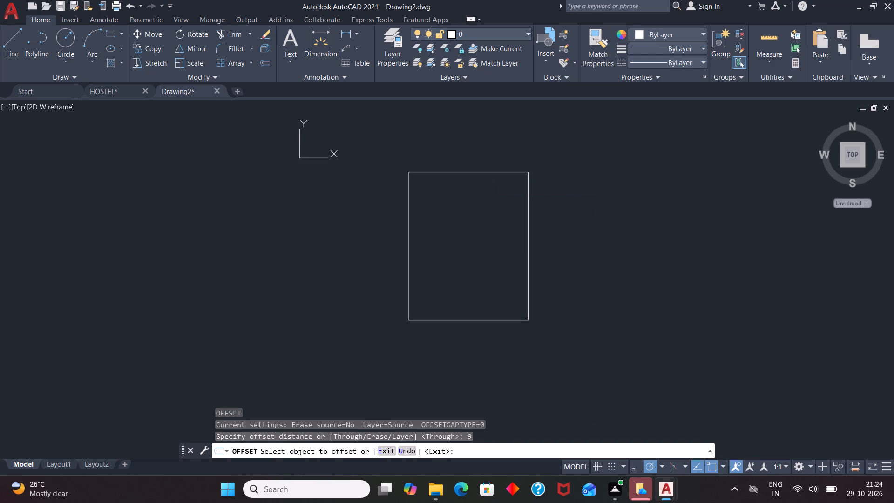
{"action": "left_click", "coordinate": [484, 201]}
{"action": "key", "text": "Escape"}
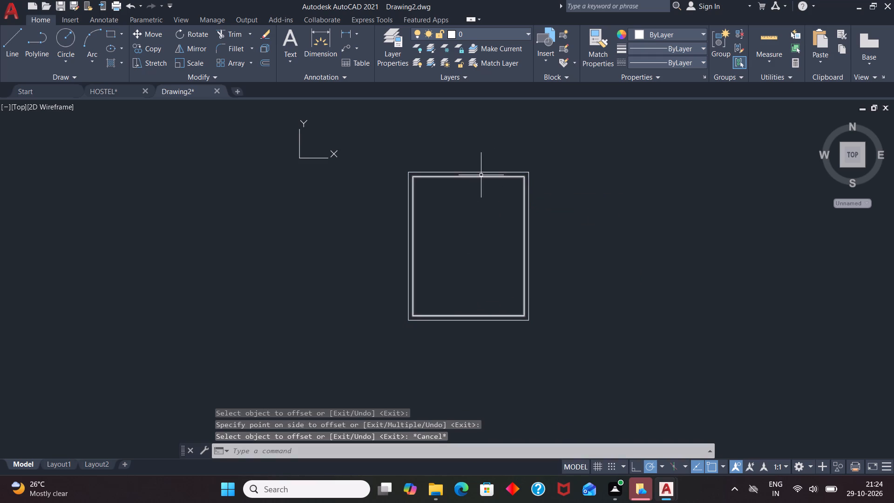
Explode the inner rectangle and the outer rectangle into separate lines.
{"action": "left_click", "coordinate": [481, 175]}
{"action": "key", "text": "x"}
{"action": "key", "text": "Return"}
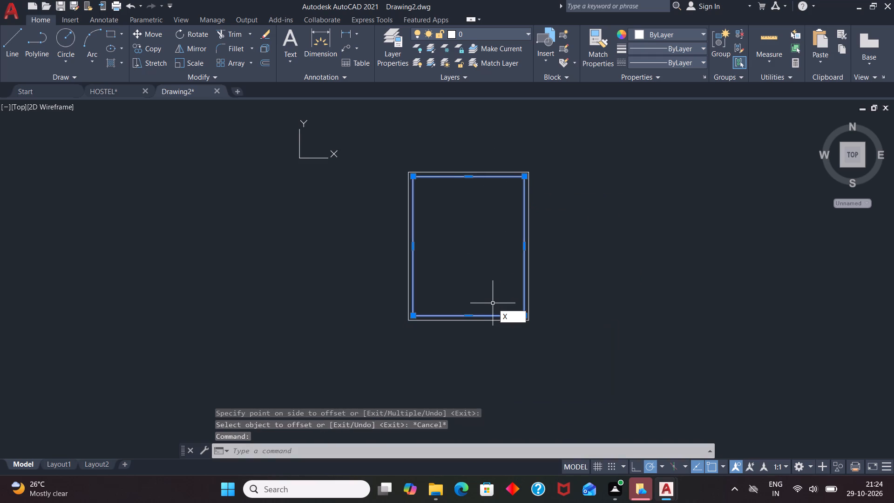
{"action": "left_click", "coordinate": [501, 171]}
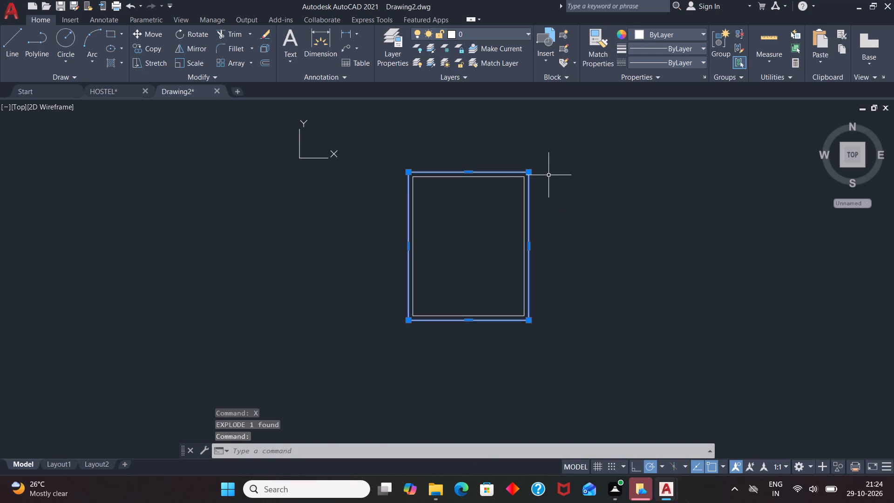
{"action": "key", "text": "x"}
{"action": "key", "text": "Return"}
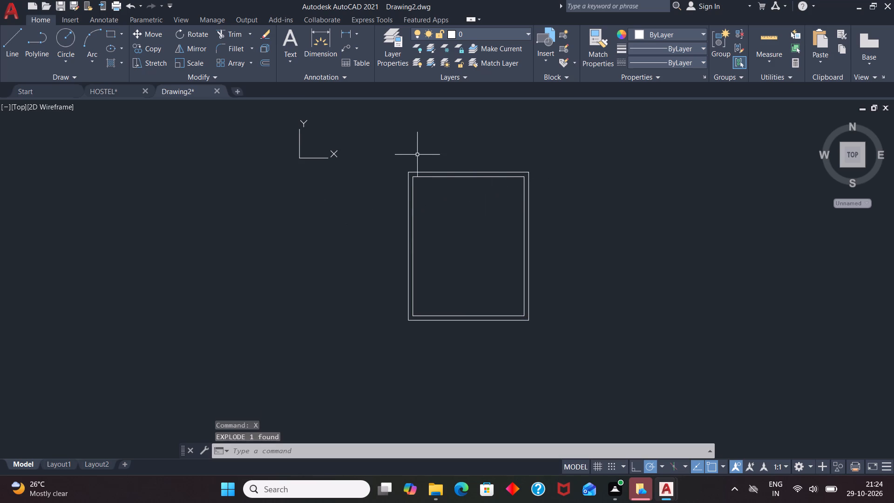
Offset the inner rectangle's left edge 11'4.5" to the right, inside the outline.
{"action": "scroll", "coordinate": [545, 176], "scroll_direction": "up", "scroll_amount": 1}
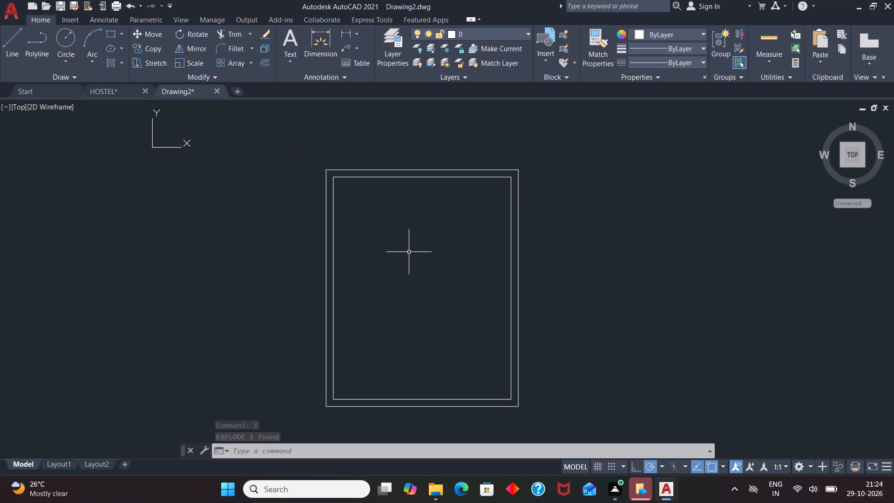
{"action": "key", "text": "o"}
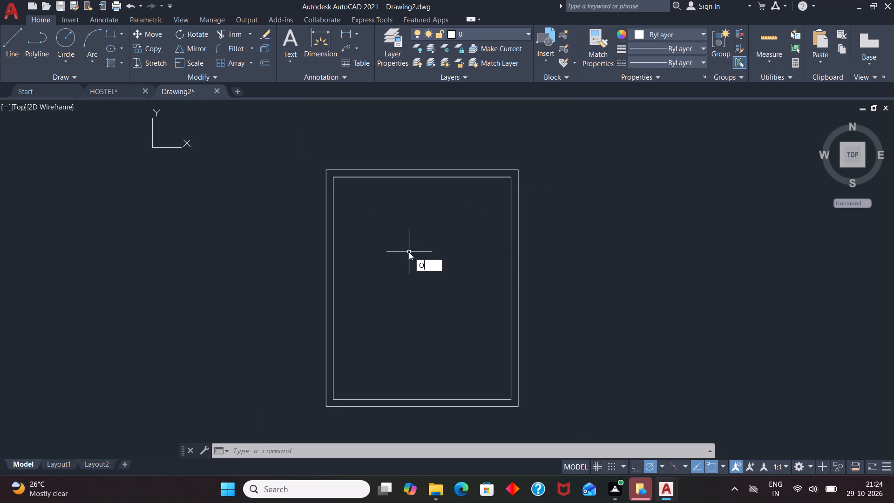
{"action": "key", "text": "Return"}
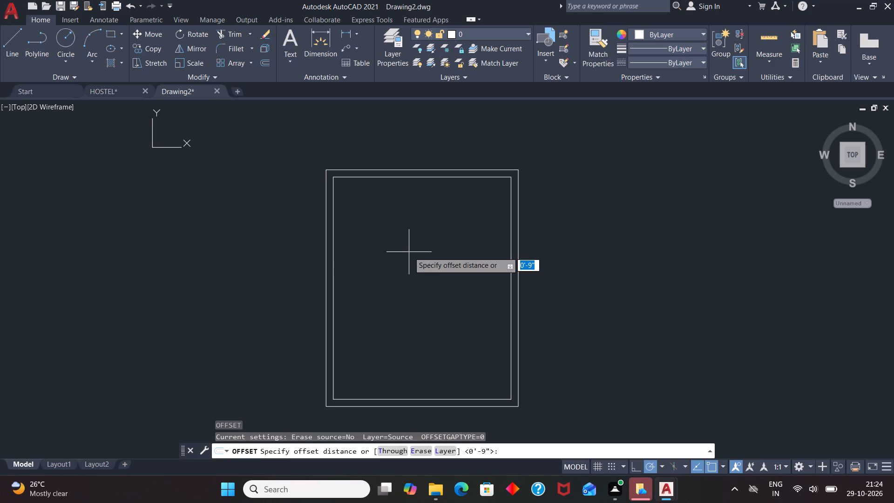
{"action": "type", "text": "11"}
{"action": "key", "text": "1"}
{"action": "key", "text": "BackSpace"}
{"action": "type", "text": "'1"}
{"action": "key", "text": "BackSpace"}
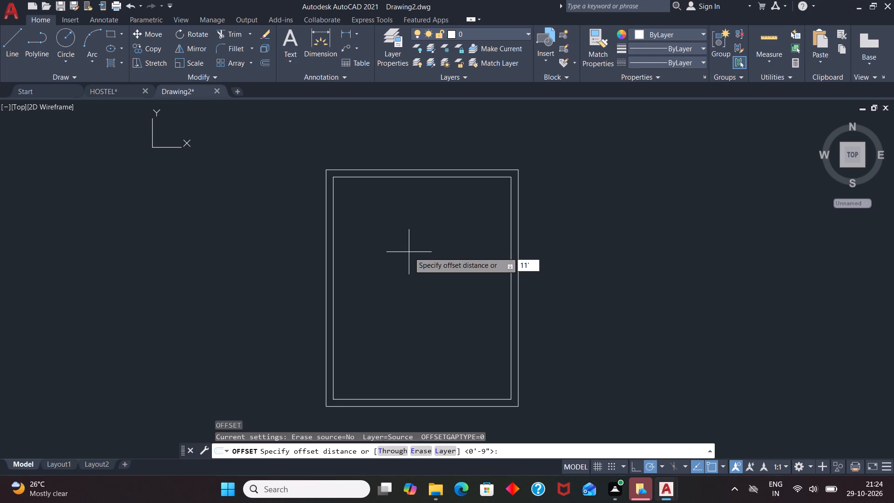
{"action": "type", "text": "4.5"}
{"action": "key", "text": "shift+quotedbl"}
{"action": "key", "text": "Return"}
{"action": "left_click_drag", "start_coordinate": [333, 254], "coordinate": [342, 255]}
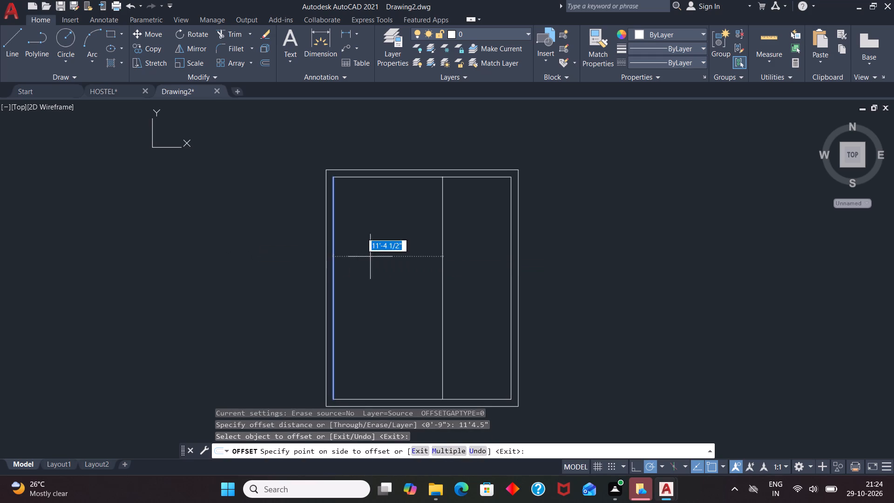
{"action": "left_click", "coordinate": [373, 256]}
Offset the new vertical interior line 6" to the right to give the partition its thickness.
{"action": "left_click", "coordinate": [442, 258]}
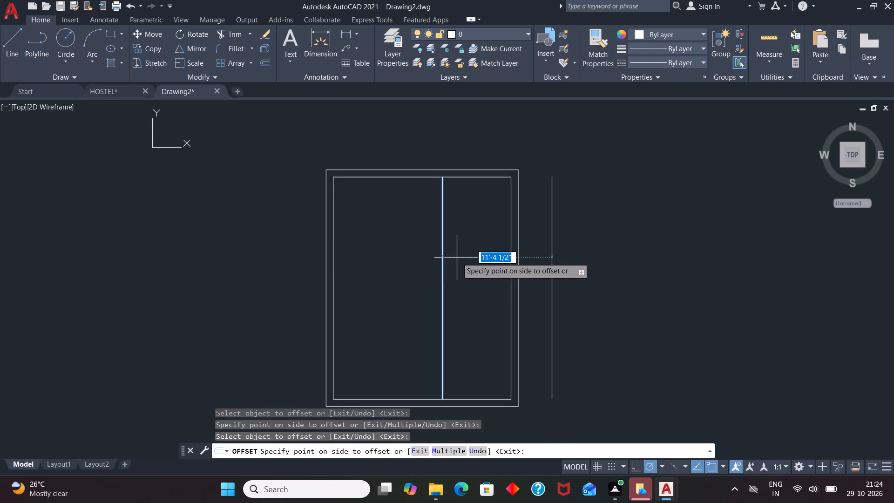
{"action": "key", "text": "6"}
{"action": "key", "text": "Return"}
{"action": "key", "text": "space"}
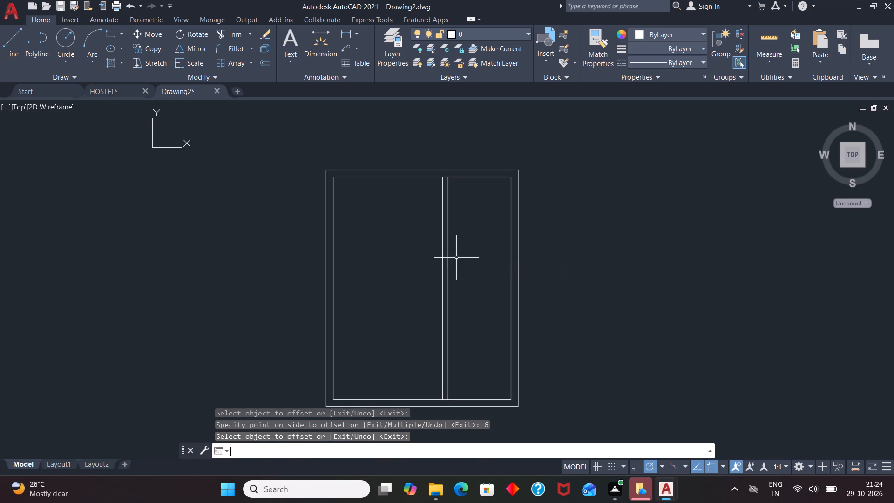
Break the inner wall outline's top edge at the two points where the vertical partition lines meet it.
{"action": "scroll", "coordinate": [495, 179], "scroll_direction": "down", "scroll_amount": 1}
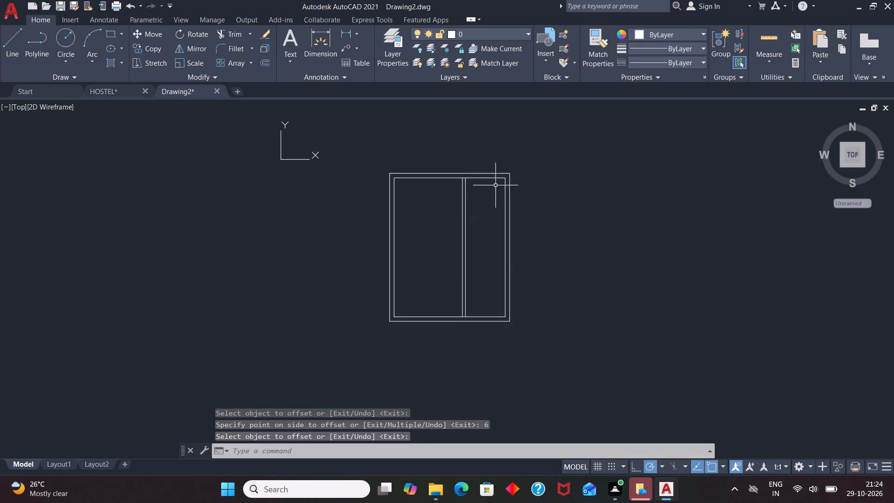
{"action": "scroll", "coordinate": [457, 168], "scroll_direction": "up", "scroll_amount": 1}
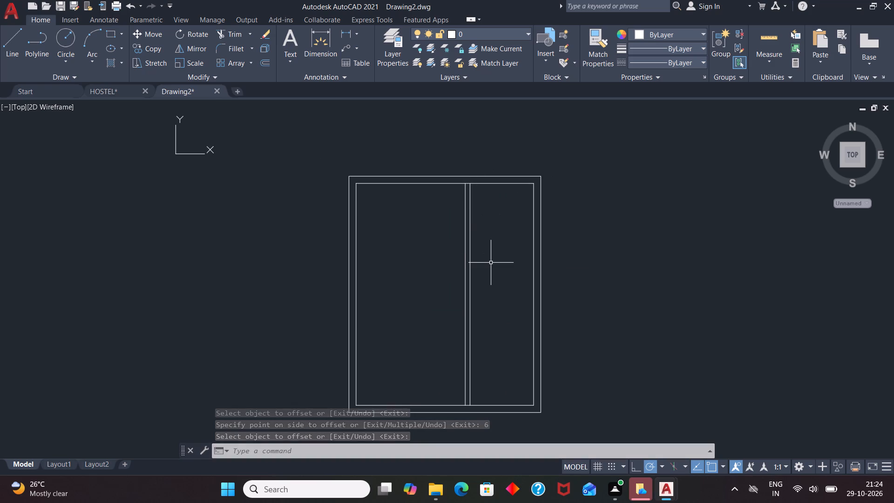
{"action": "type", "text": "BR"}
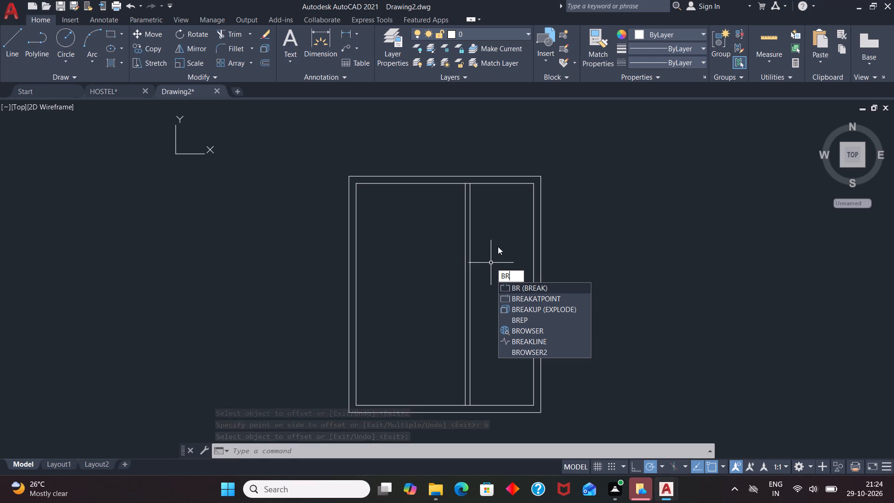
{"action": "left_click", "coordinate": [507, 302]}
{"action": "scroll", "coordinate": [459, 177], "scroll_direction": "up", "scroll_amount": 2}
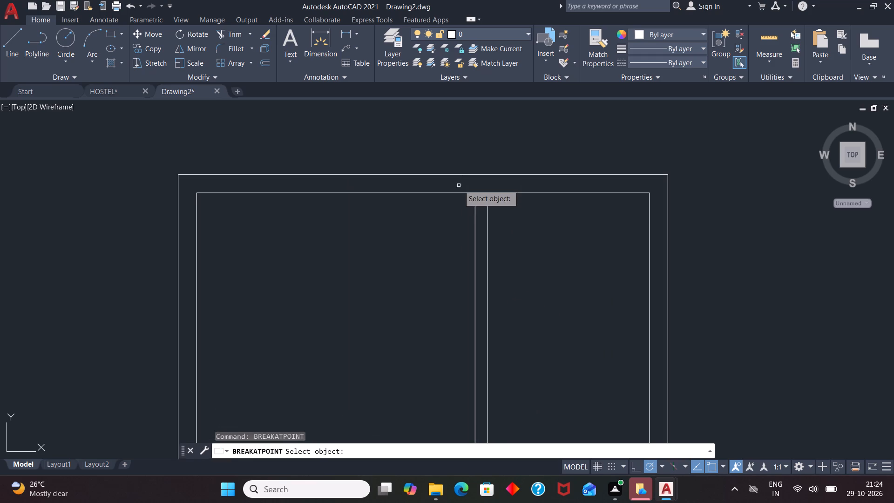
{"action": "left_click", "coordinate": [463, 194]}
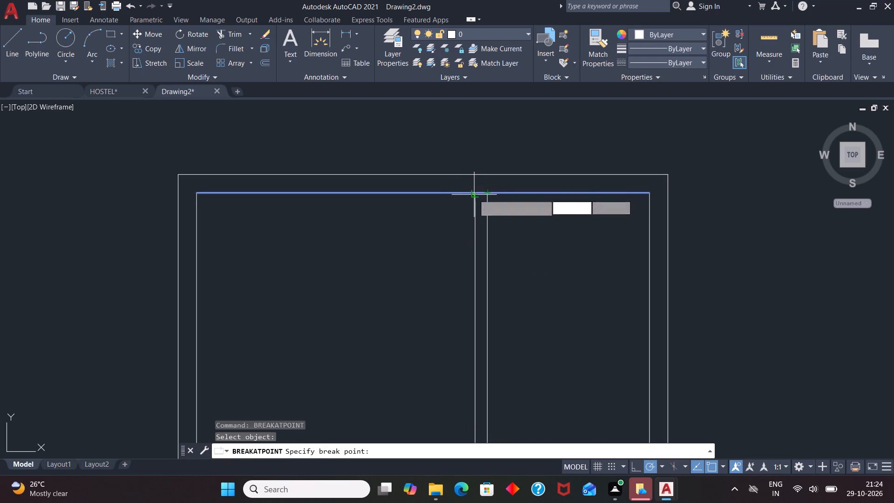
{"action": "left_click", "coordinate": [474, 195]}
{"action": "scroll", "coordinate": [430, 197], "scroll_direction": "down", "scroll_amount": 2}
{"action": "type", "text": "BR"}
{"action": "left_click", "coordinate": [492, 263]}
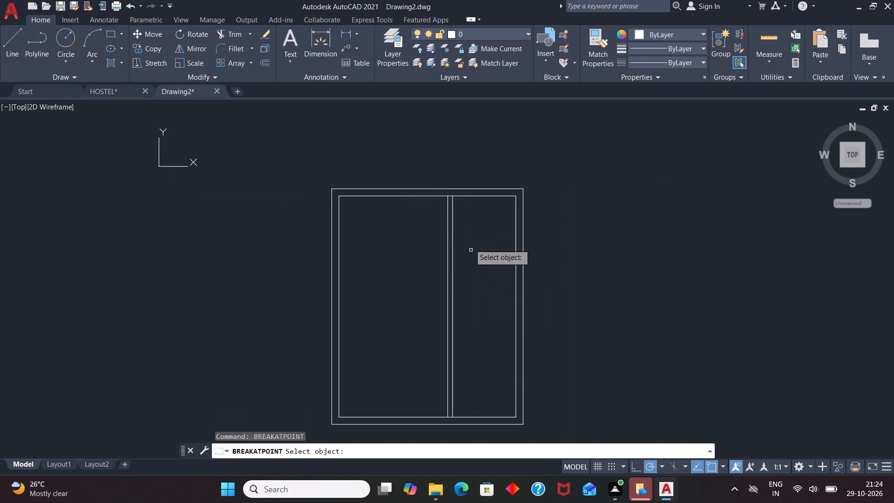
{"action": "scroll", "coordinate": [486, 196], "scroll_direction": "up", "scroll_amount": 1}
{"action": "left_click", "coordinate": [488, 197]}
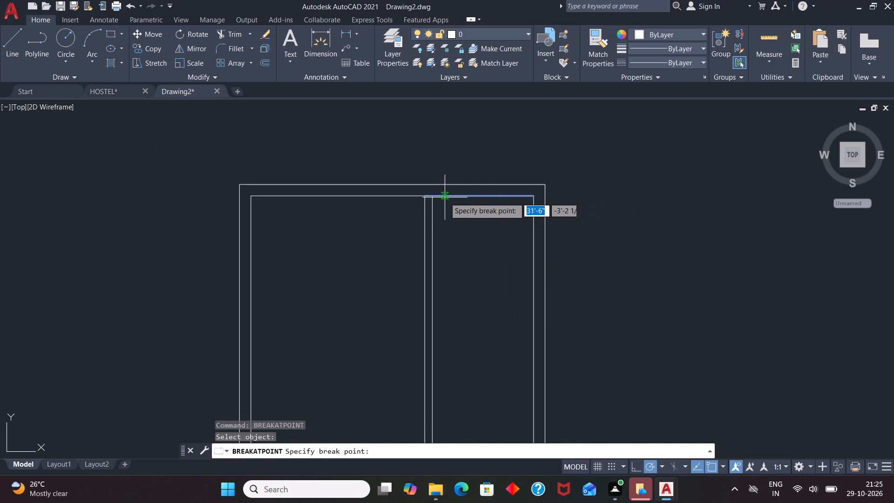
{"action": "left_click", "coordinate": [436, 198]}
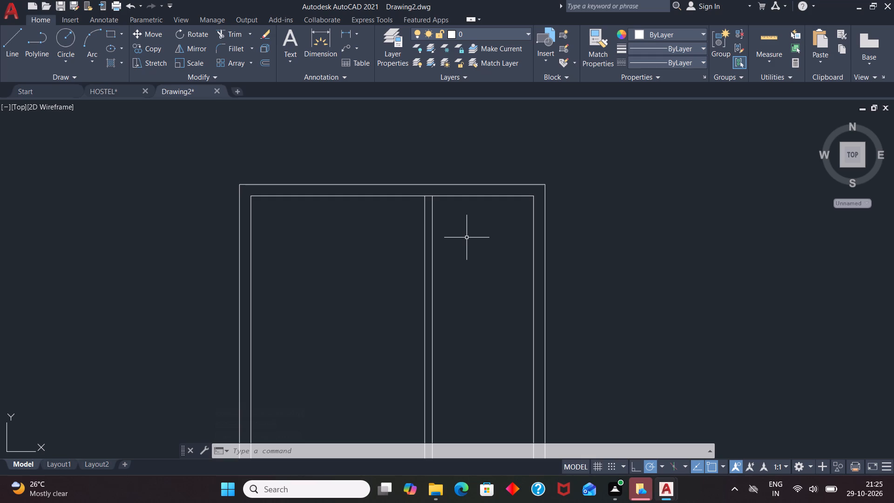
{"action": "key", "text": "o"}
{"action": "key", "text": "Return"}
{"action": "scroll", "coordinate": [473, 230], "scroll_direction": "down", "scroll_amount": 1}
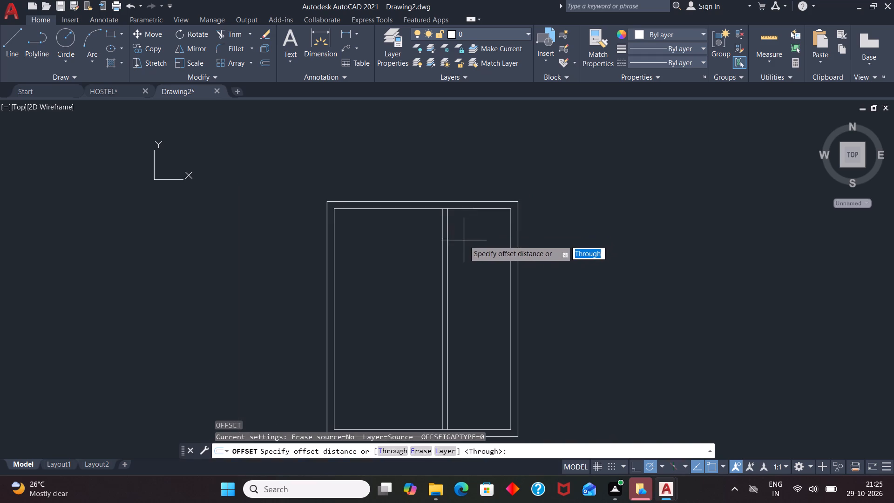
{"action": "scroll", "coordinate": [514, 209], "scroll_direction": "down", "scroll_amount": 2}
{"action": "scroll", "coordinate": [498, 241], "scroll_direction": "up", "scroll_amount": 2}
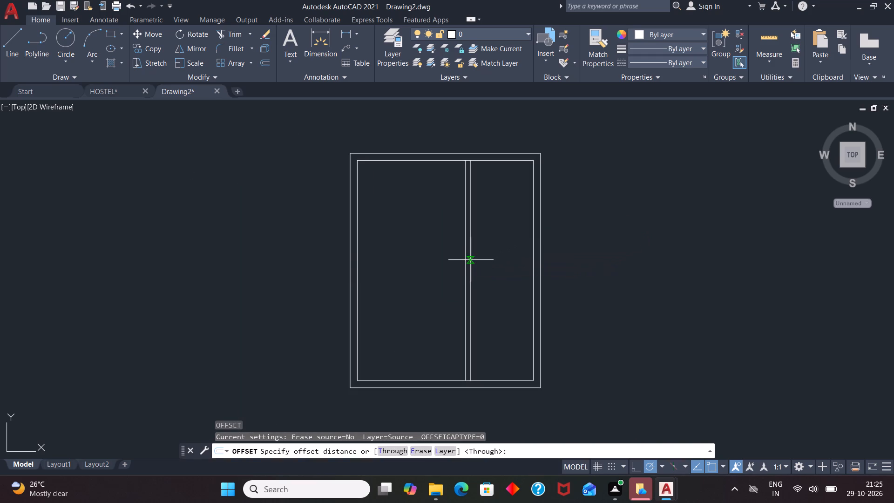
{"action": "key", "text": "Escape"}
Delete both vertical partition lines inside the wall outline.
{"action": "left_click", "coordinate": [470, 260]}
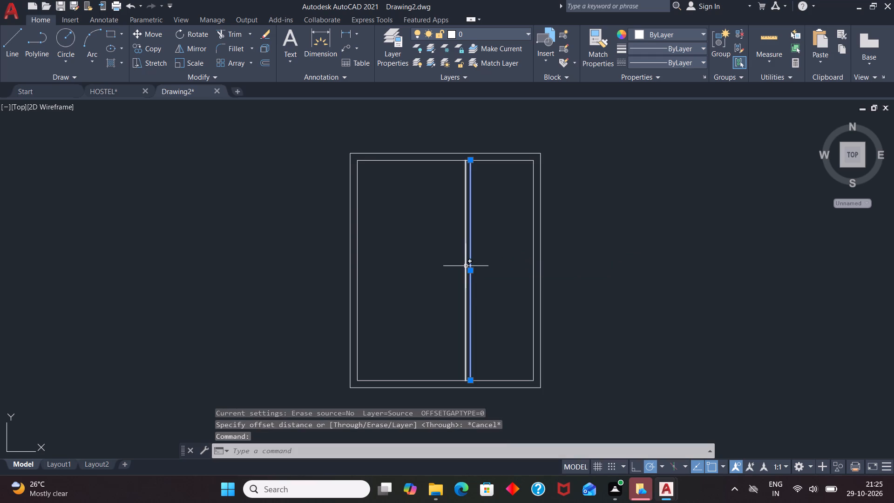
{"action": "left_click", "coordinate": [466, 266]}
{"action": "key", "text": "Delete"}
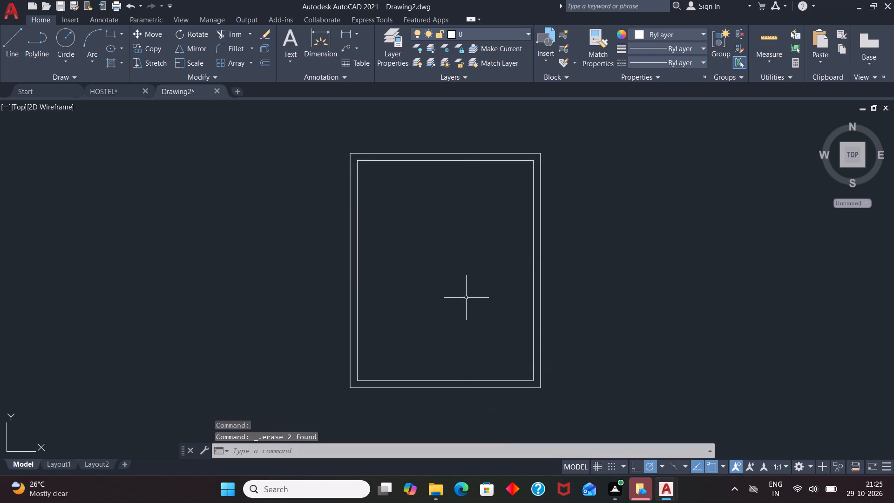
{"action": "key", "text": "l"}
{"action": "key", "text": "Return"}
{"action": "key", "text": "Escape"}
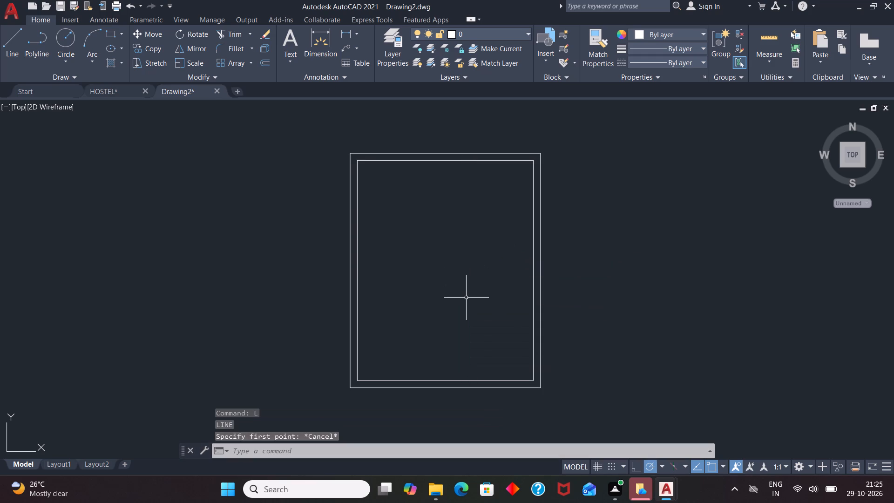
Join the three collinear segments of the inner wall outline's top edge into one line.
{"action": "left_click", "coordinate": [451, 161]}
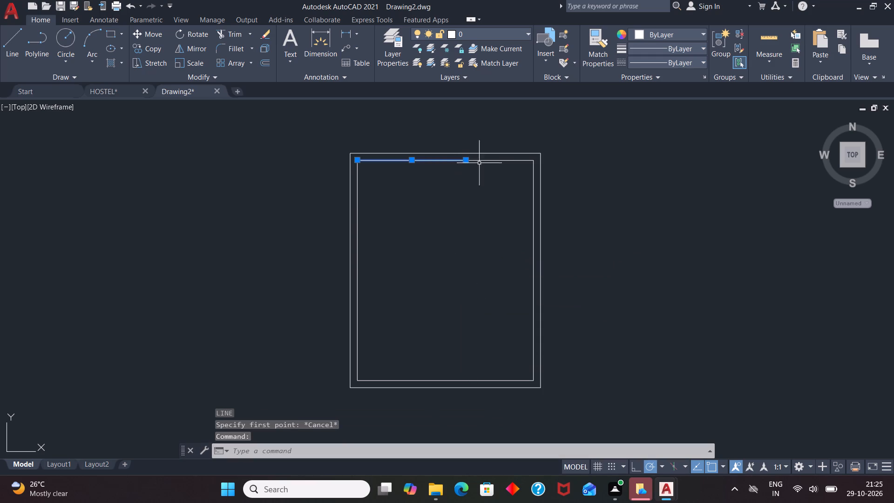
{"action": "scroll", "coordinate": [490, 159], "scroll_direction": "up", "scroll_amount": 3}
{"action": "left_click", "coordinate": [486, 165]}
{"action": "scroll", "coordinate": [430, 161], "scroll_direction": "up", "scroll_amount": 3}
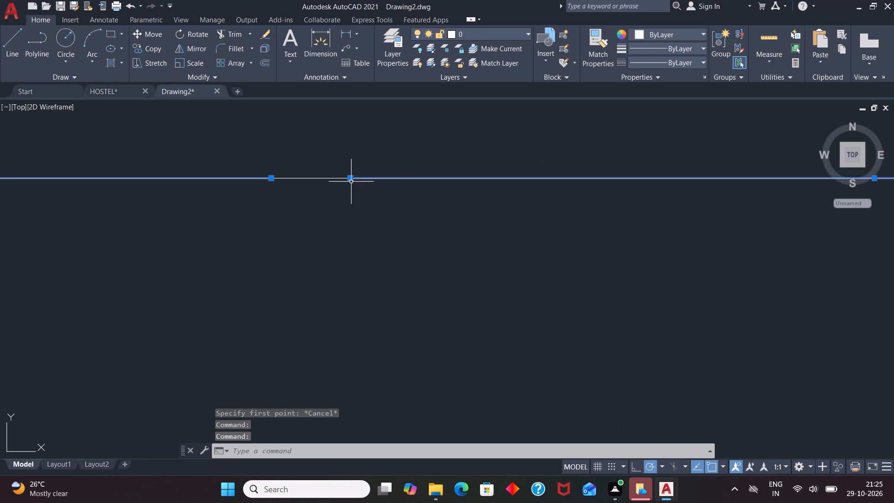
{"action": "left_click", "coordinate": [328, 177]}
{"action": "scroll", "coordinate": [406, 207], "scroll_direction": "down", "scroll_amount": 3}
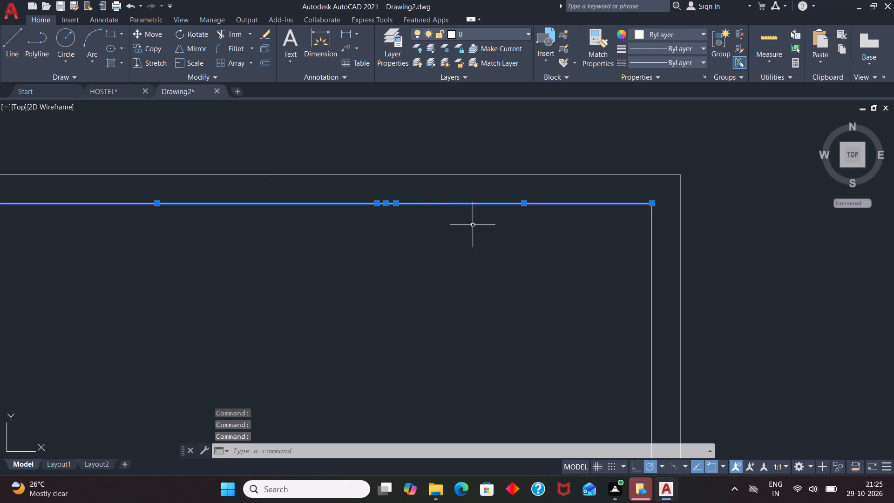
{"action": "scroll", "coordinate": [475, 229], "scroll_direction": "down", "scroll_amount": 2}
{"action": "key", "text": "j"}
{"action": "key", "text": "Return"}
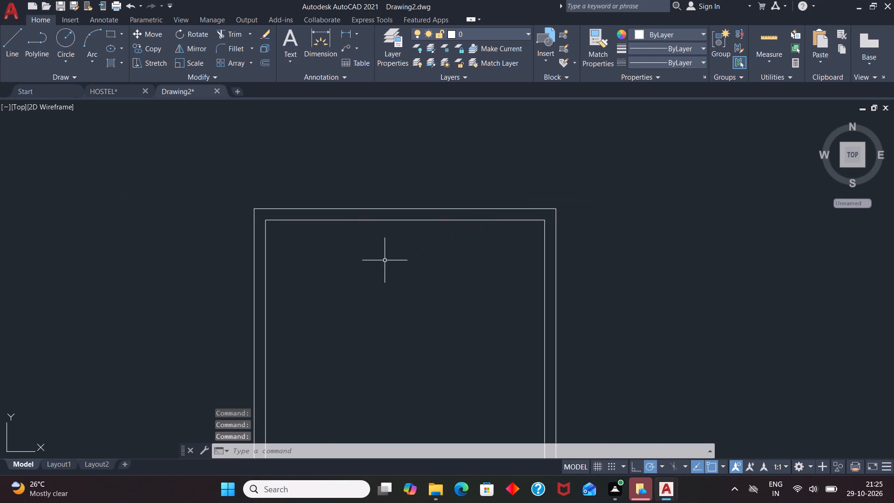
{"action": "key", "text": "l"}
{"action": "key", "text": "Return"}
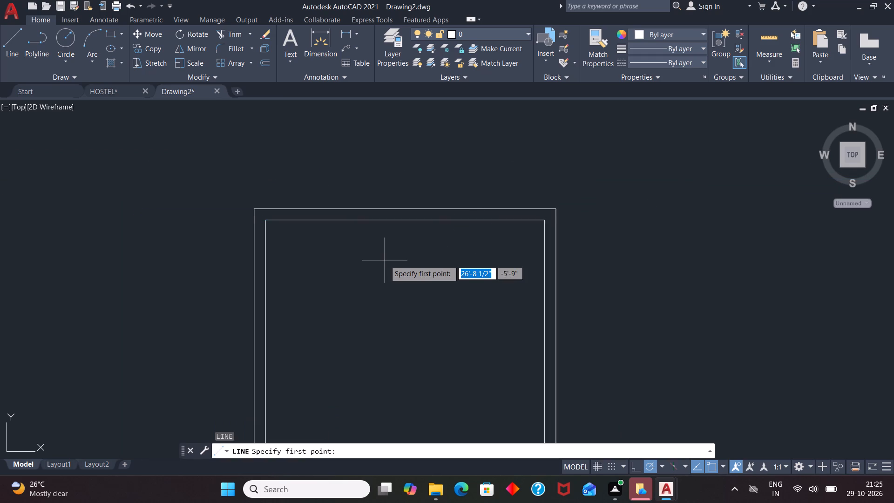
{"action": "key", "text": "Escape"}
Offset the inner wall outline's left edge 11'1.5" to the right, into the plan.
{"action": "key", "text": "o"}
{"action": "key", "text": "Return"}
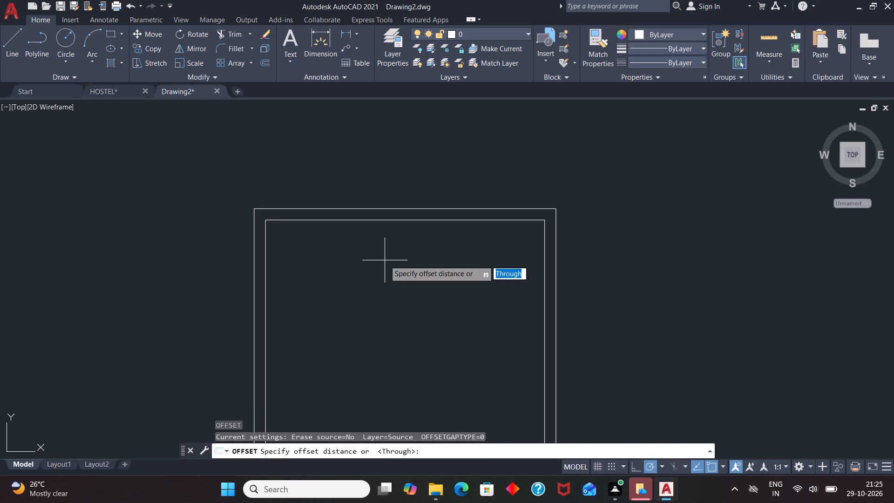
{"action": "type", "text": "11"}
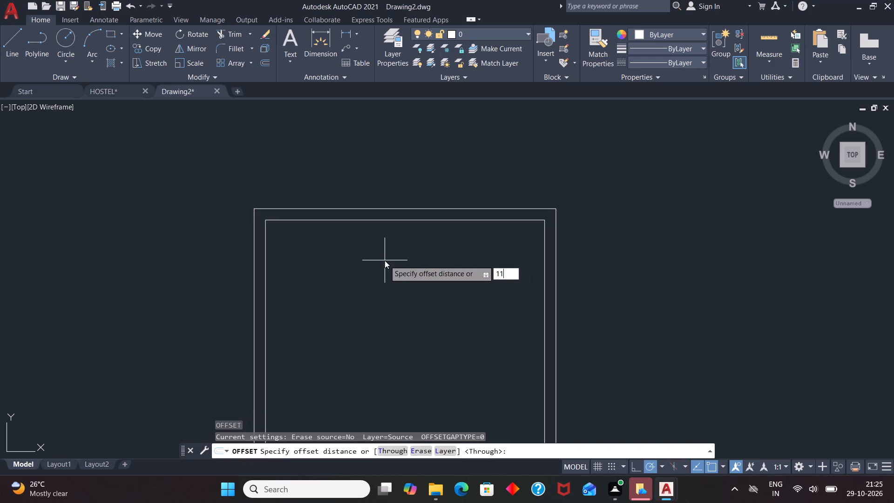
{"action": "key", "text": "apostrophe"}
{"action": "type", "text": "1.5"}
{"action": "key", "text": "shift+quotedbl"}
{"action": "key", "text": "Return"}
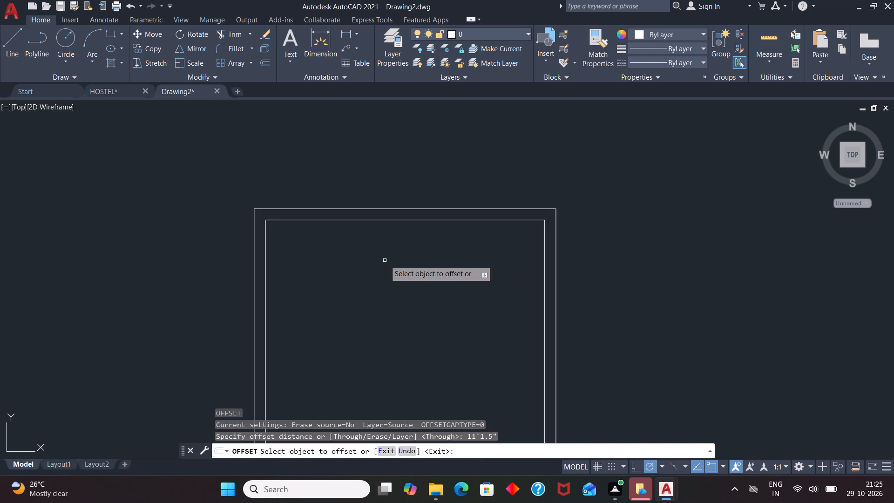
{"action": "scroll", "coordinate": [414, 212], "scroll_direction": "down", "scroll_amount": 1}
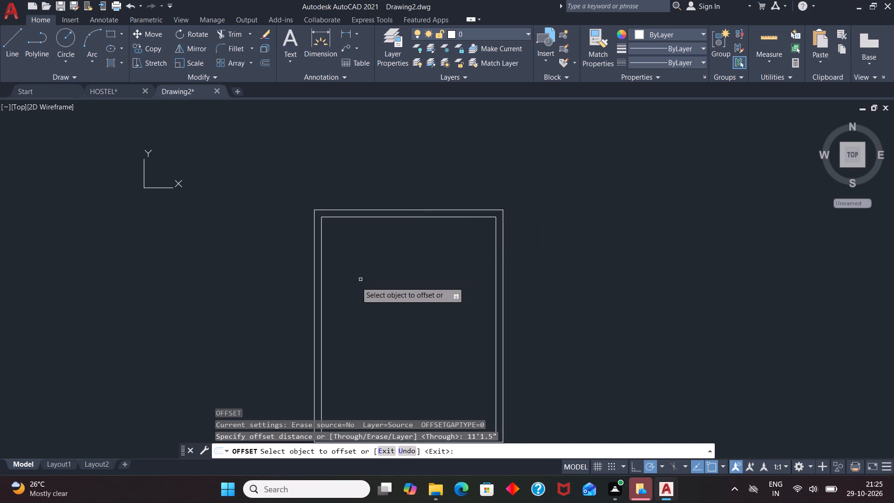
{"action": "left_click", "coordinate": [321, 274]}
{"action": "left_click", "coordinate": [383, 270]}
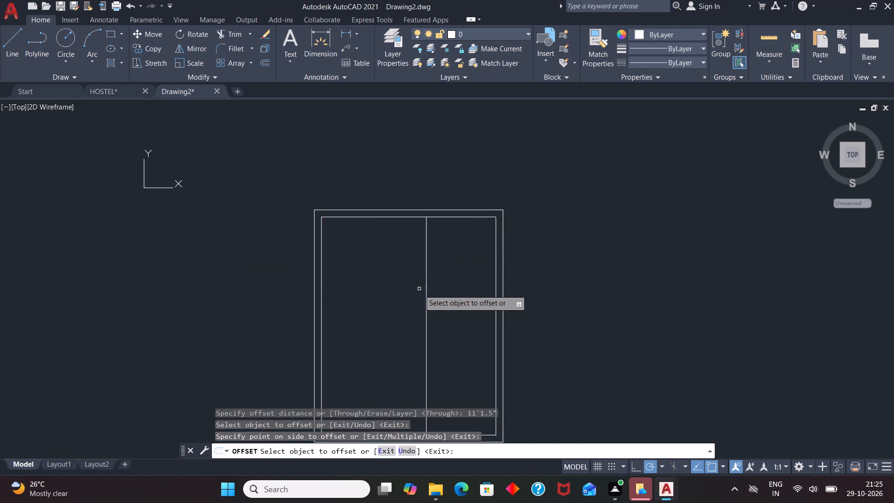
Offset the new vertical interior line 6" to the right to give the partition its thickness.
{"action": "left_click", "coordinate": [427, 285]}
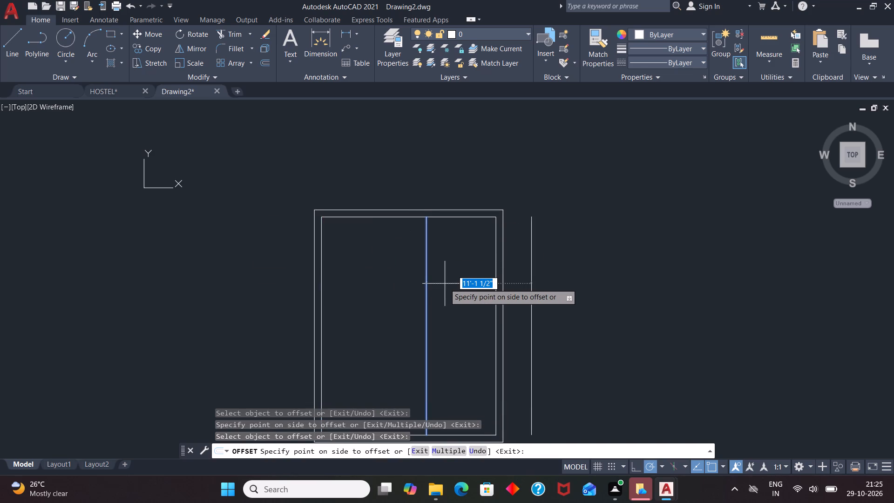
{"action": "key", "text": "6"}
{"action": "key", "text": "Return"}
{"action": "key", "text": "space"}
Break the inner wall outline's top edge at the two points where the vertical partition lines meet it.
{"action": "type", "text": "BR"}
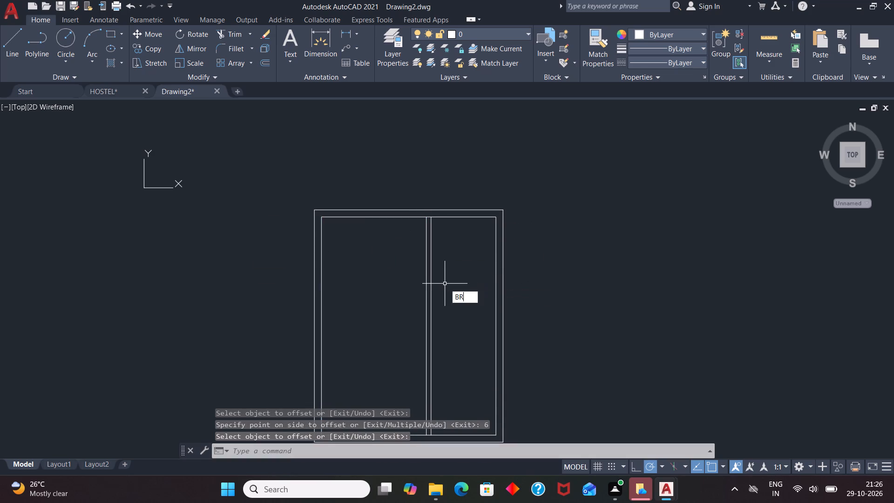
{"action": "left_click", "coordinate": [462, 315]}
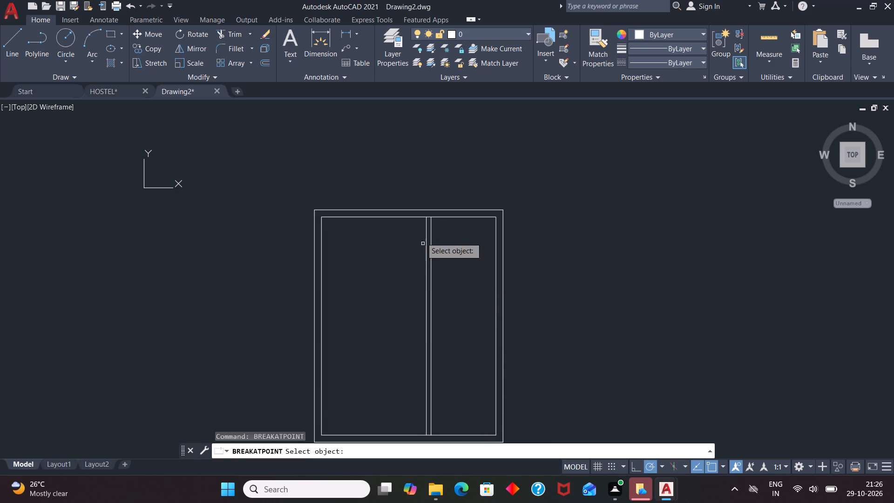
{"action": "scroll", "coordinate": [421, 228], "scroll_direction": "up", "scroll_amount": 2}
{"action": "left_click", "coordinate": [422, 200]}
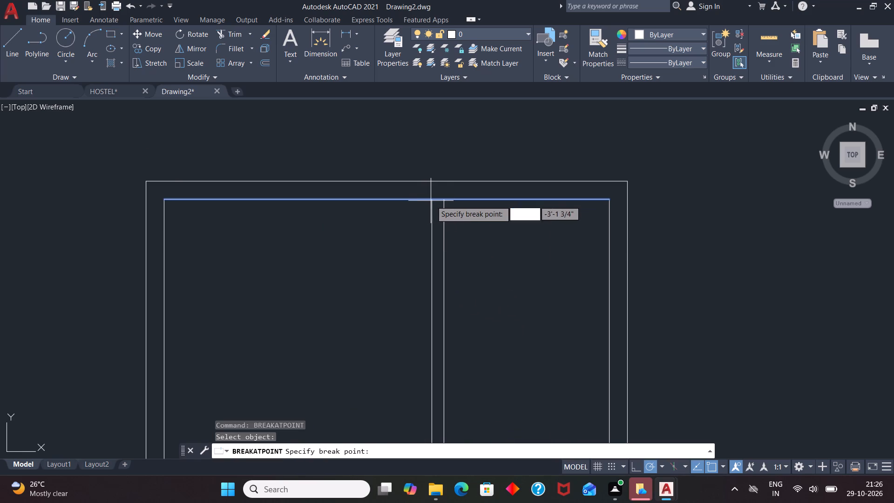
{"action": "left_click", "coordinate": [431, 200]}
{"action": "type", "text": "BR"}
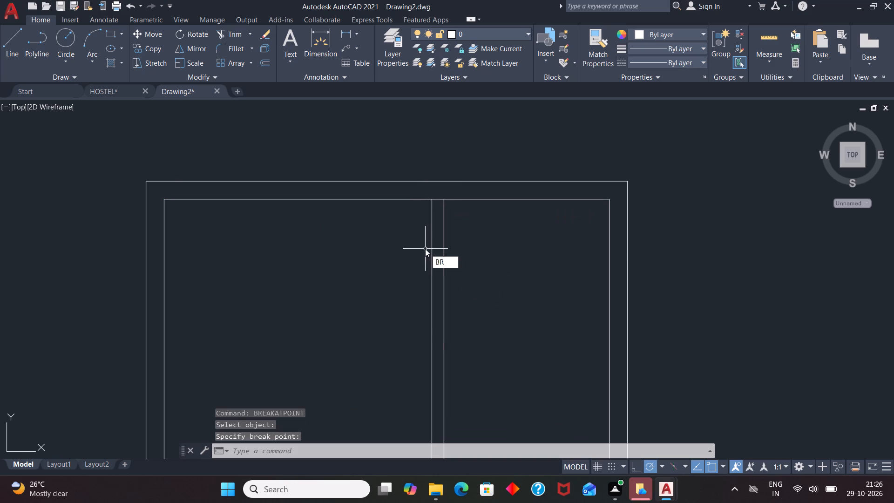
{"action": "left_click", "coordinate": [444, 285]}
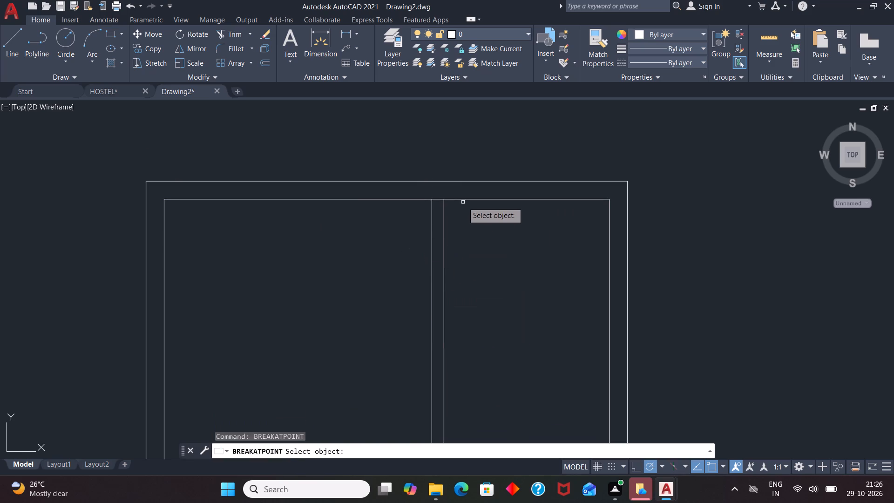
{"action": "left_click", "coordinate": [465, 199]}
{"action": "left_click", "coordinate": [442, 197]}
Offset the inner top edge's segment left of the vertical partition 11'4.5" downward.
{"action": "scroll", "coordinate": [501, 219], "scroll_direction": "down", "scroll_amount": 3}
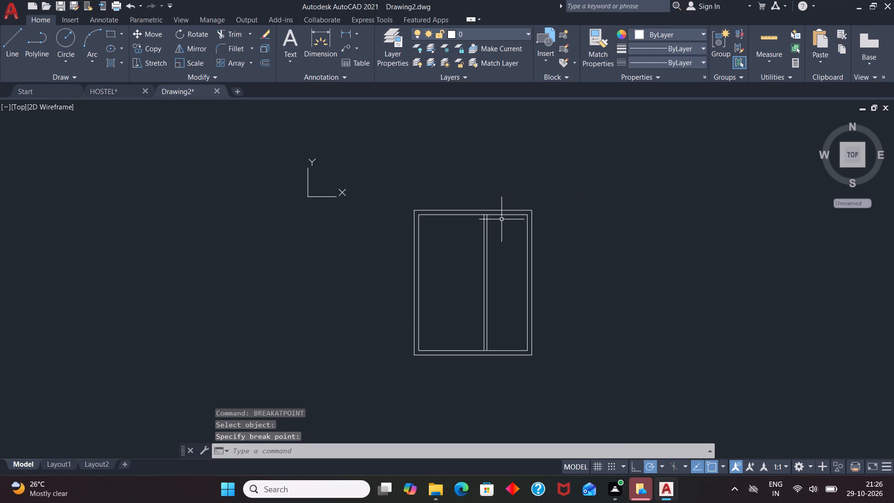
{"action": "scroll", "coordinate": [491, 240], "scroll_direction": "up", "scroll_amount": 2}
{"action": "key", "text": "o"}
{"action": "key", "text": "Return"}
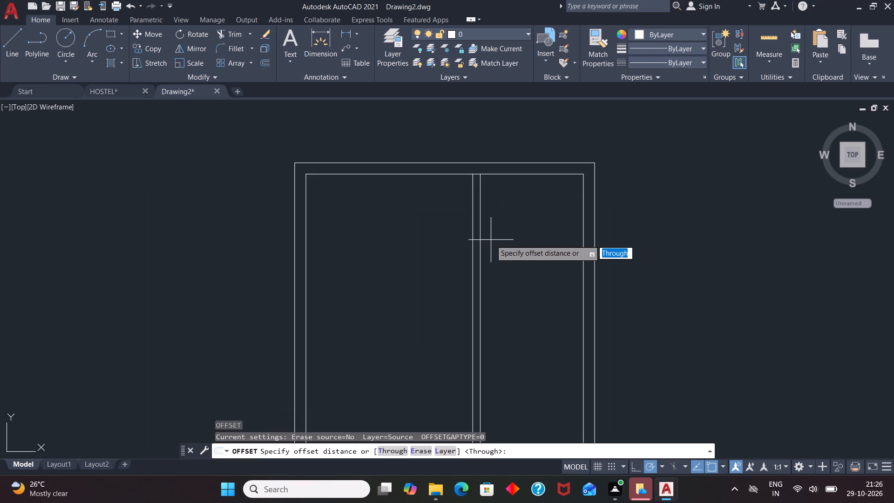
{"action": "type", "text": "11'"}
{"action": "type", "text": "4.5"}
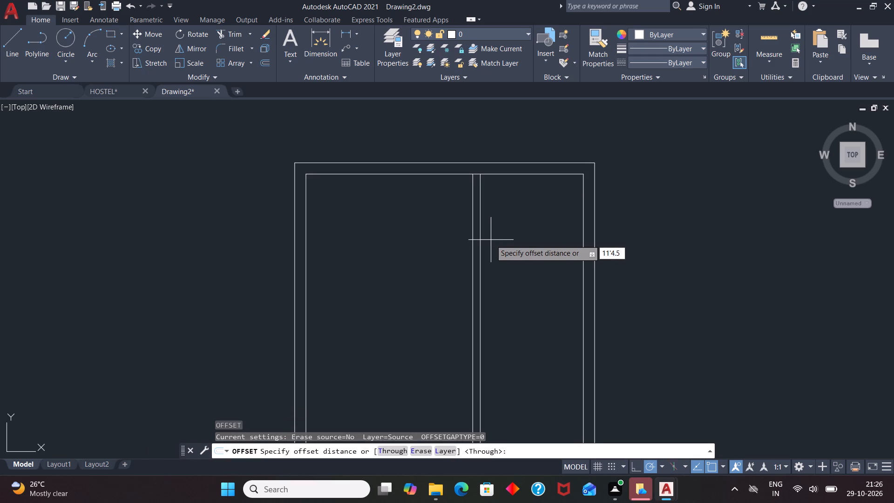
{"action": "key", "text": "shift+quotedbl"}
{"action": "key", "text": "Return"}
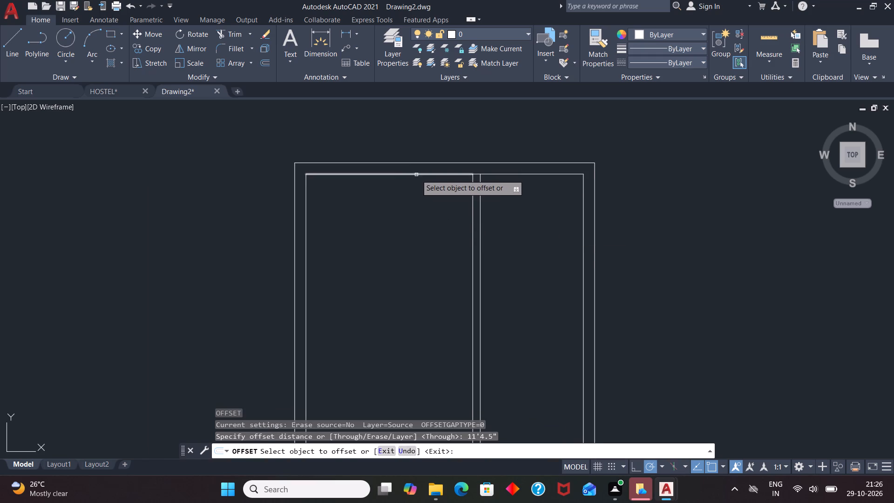
{"action": "left_click", "coordinate": [417, 174]}
{"action": "left_click", "coordinate": [420, 223]}
Offset the new horizontal line in the left part 6" downward to give that partition its thickness.
{"action": "scroll", "coordinate": [434, 211], "scroll_direction": "down", "scroll_amount": 2}
{"action": "left_click", "coordinate": [432, 265]}
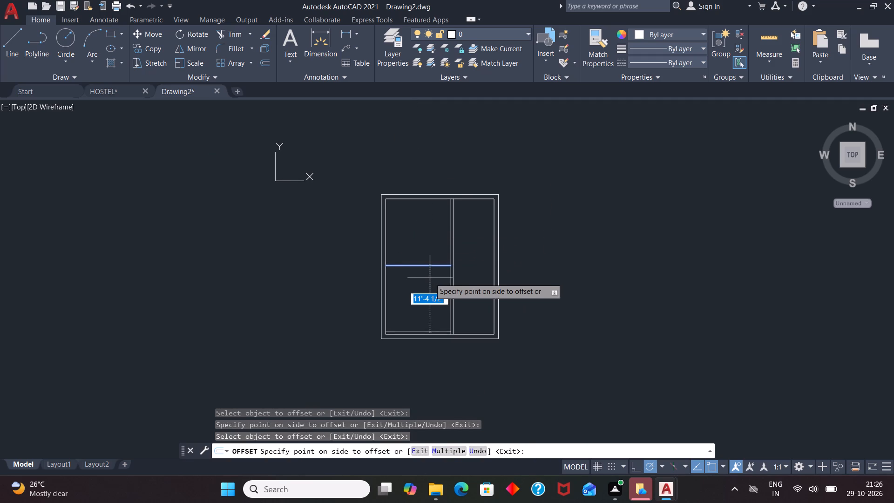
{"action": "key", "text": "6"}
{"action": "key", "text": "Return"}
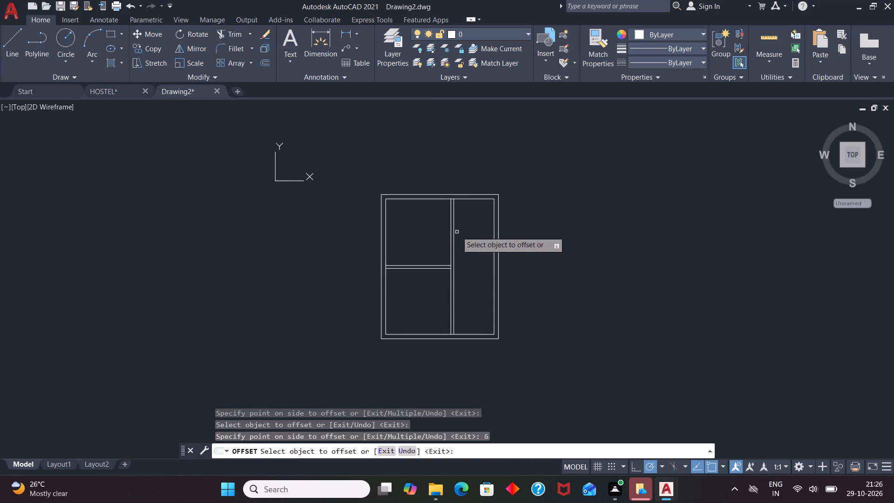
Offset the inner top edge's segment right of the vertical partition 4' downward.
{"action": "scroll", "coordinate": [457, 231], "scroll_direction": "up", "scroll_amount": 2}
{"action": "left_click", "coordinate": [495, 148]}
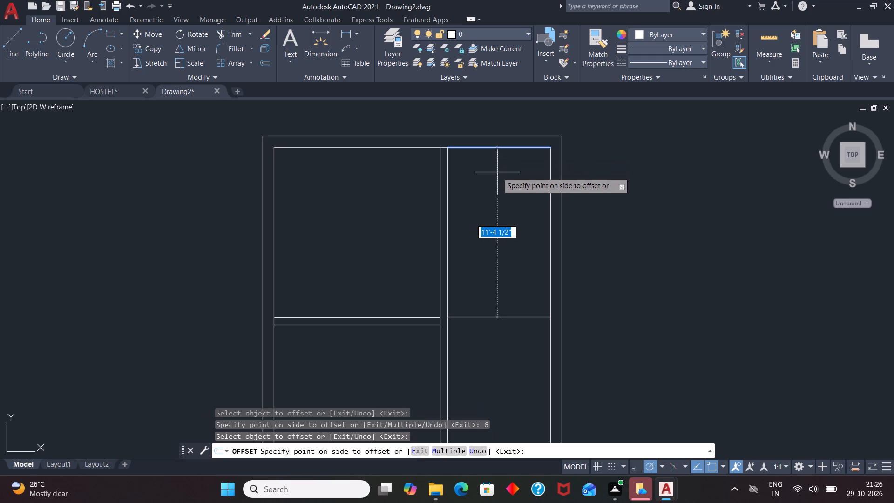
{"action": "key", "text": "4"}
{"action": "key", "text": "apostrophe"}
{"action": "key", "text": "Return"}
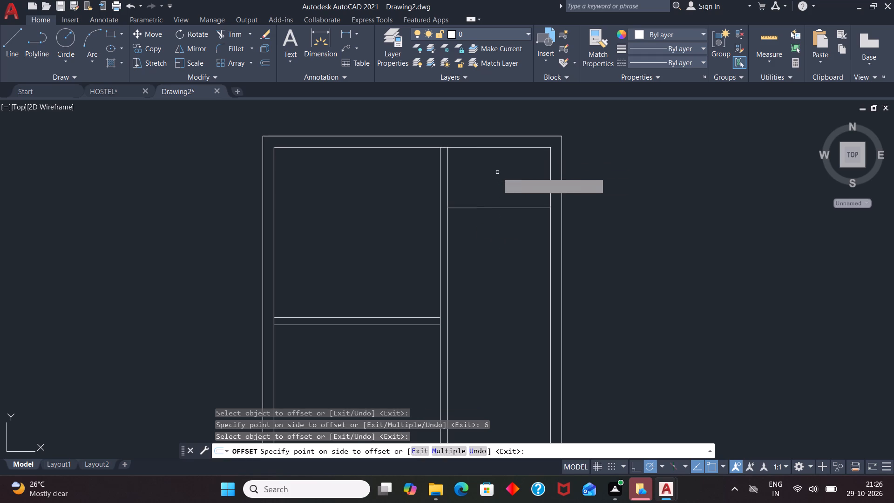
Offset the new horizontal line in the right part 6" downward to form the partition's thickness.
{"action": "left_click", "coordinate": [466, 206]}
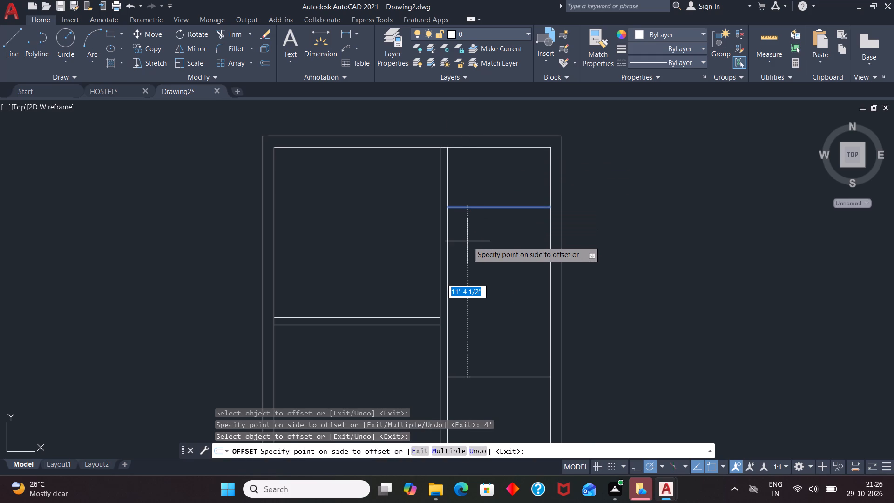
{"action": "key", "text": "6"}
{"action": "key", "text": "Return"}
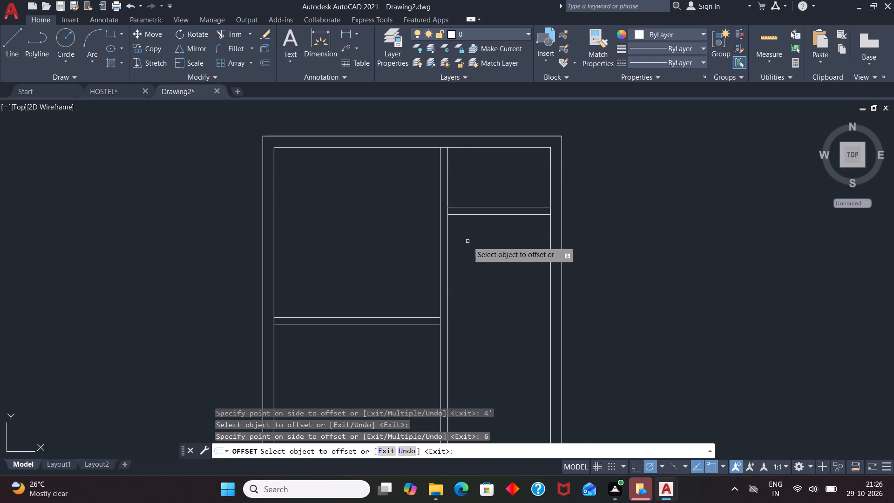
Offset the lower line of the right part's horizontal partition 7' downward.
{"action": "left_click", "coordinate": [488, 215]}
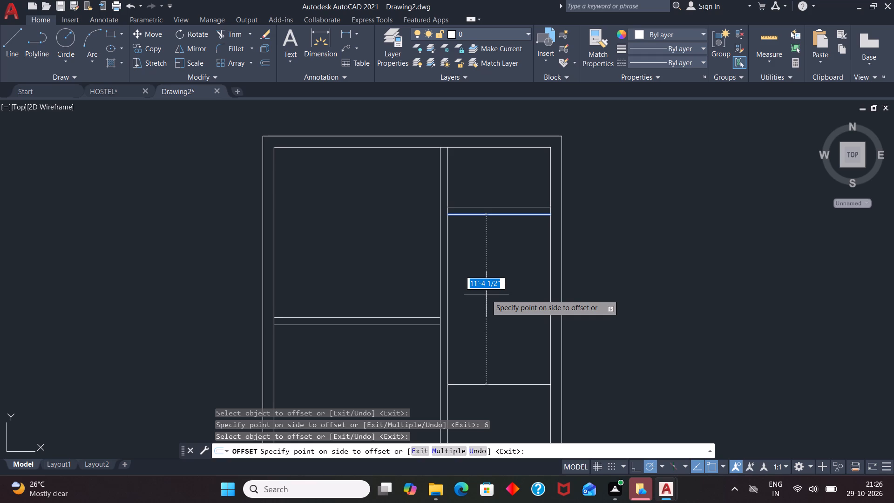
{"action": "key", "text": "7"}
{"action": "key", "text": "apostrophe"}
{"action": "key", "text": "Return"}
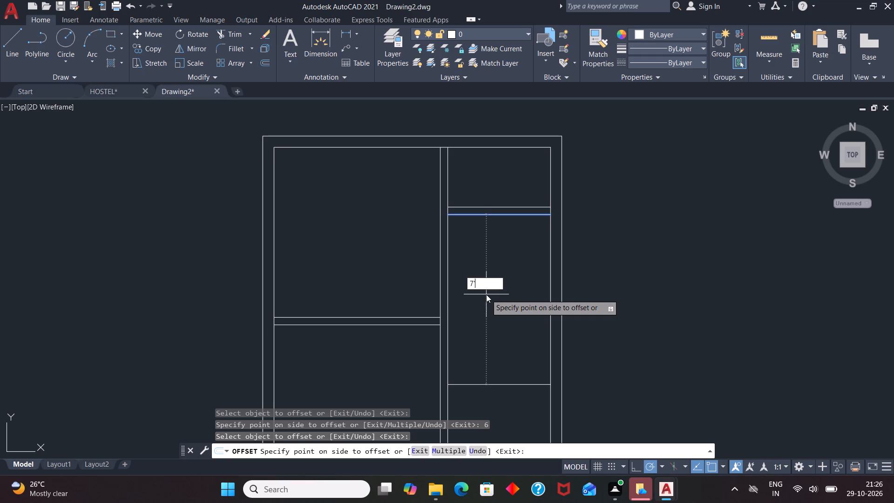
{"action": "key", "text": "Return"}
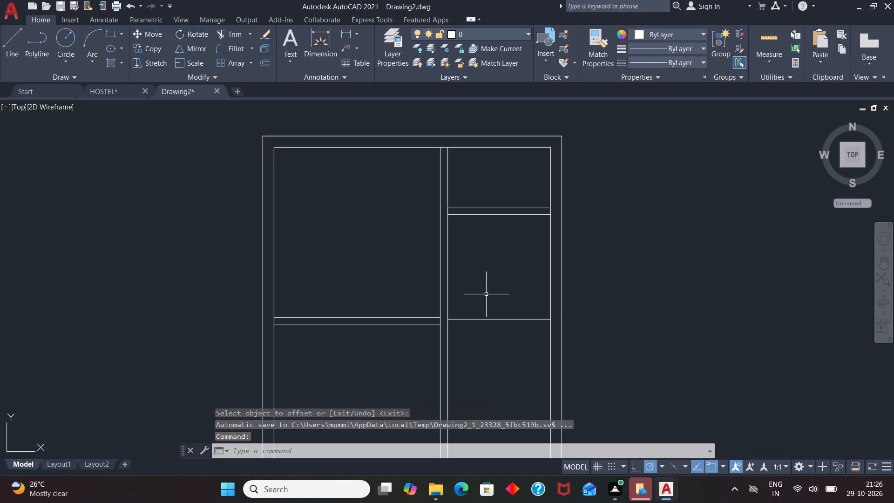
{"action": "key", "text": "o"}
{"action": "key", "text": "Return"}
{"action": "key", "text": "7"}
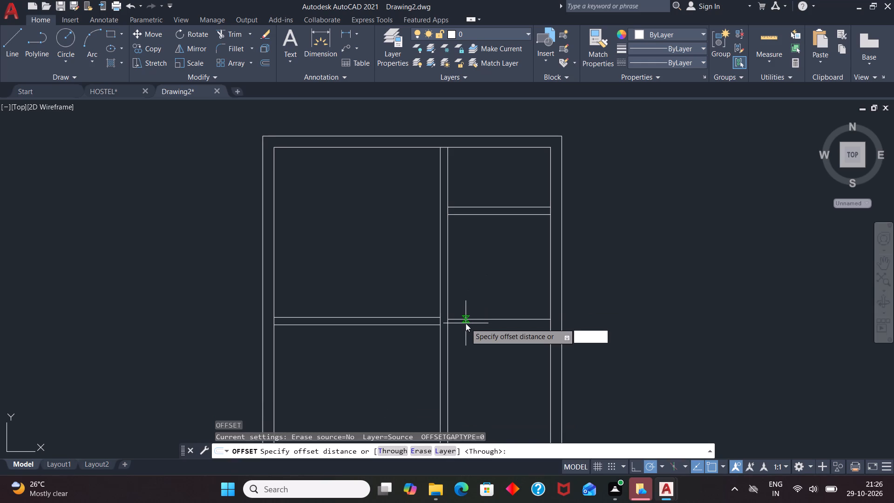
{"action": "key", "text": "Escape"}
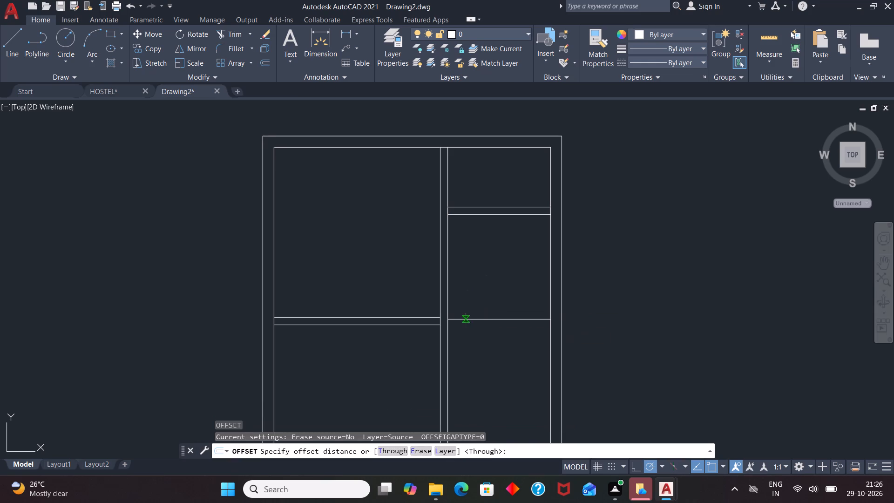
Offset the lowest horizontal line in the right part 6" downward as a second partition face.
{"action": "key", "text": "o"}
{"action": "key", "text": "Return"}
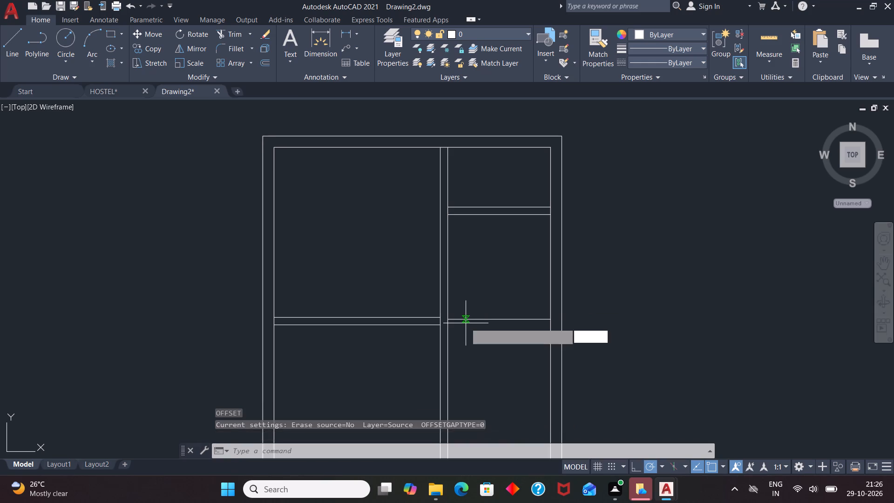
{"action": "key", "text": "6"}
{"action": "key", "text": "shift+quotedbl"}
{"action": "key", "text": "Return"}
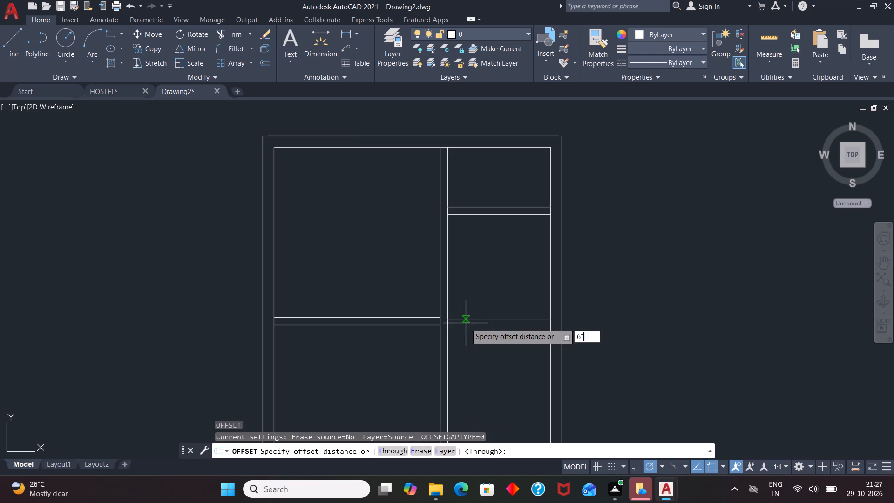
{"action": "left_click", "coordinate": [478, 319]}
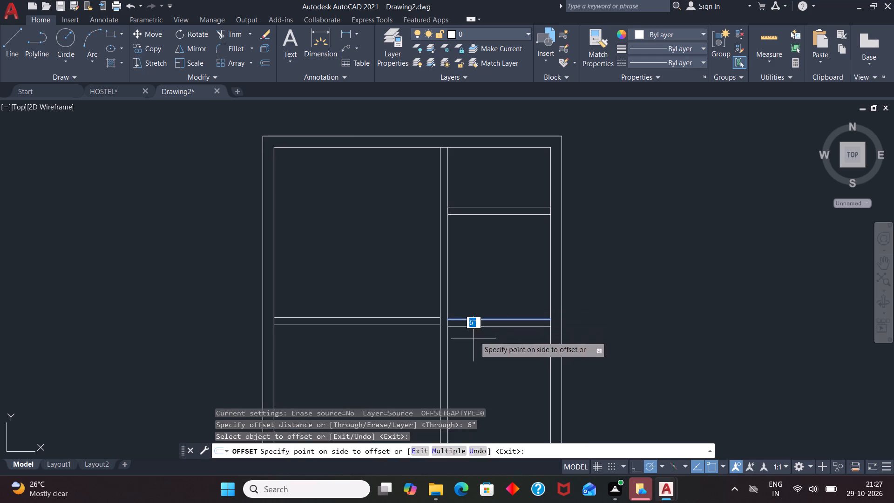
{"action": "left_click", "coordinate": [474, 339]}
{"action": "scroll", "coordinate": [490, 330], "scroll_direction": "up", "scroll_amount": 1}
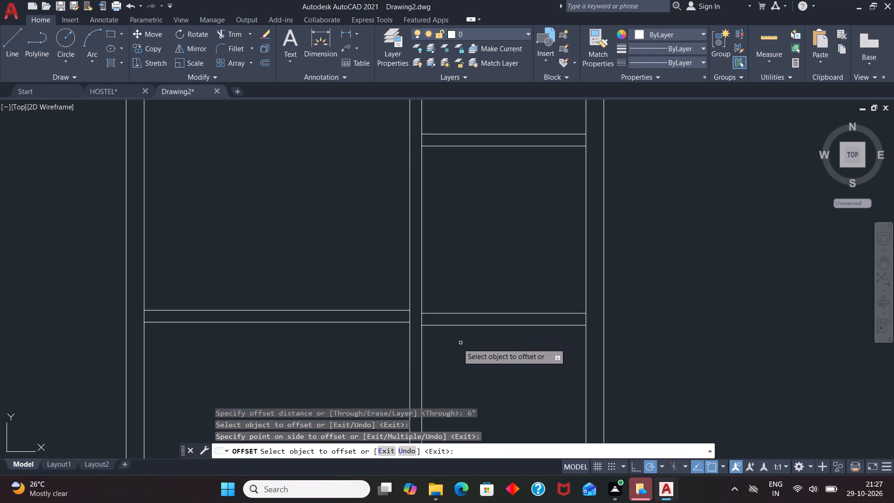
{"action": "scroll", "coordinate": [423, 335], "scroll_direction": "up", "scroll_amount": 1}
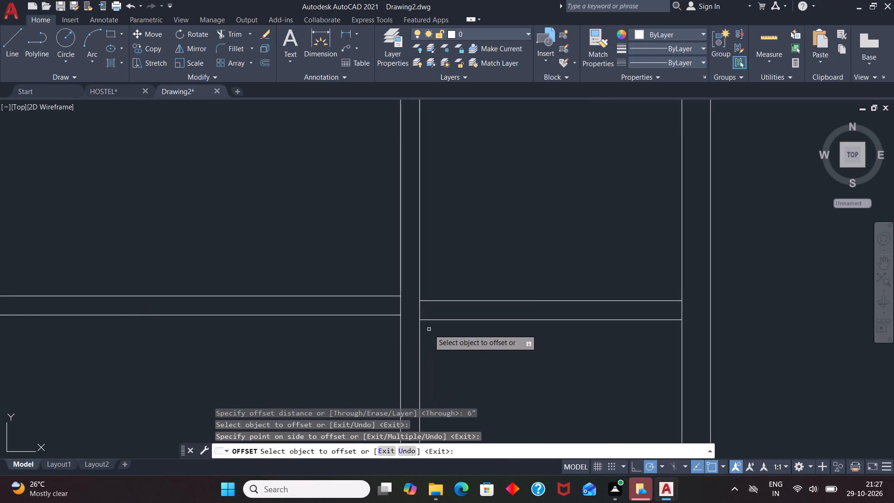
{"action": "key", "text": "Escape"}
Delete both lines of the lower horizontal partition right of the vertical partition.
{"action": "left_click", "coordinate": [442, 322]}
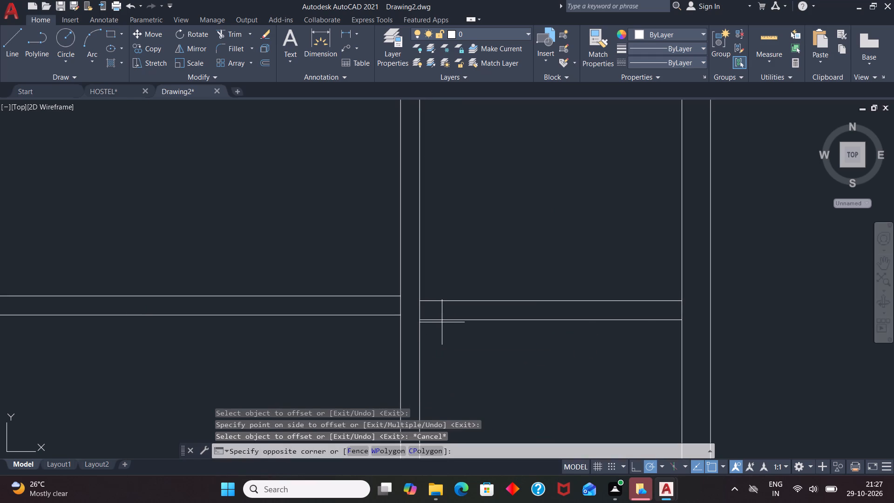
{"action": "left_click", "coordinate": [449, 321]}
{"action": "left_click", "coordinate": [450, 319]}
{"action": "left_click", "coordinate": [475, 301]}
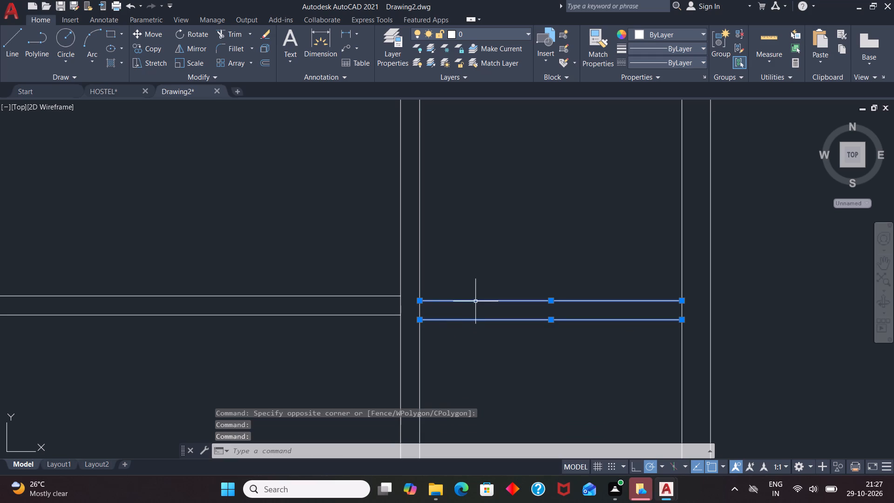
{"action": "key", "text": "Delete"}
Draw a horizontal line about 6'-10" long from the vertical partition to the right outer wall, level with the left partition's upper line.
{"action": "key", "text": "l"}
{"action": "key", "text": "Return"}
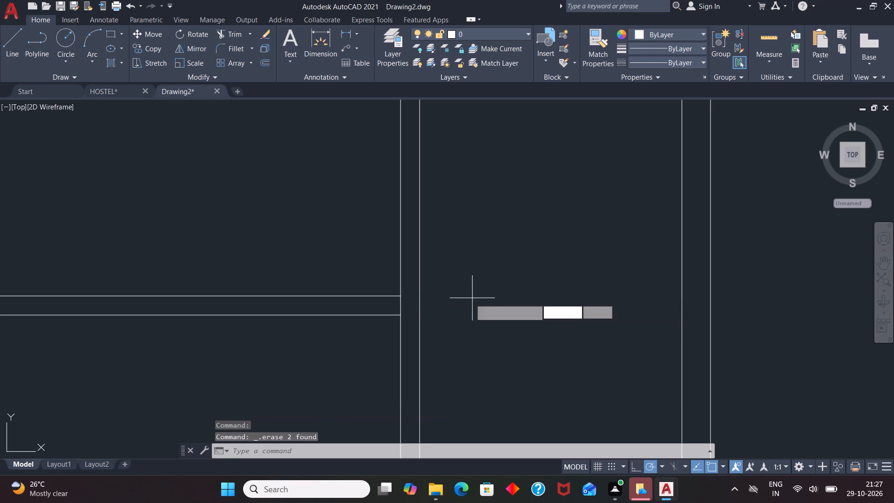
{"action": "left_click", "coordinate": [420, 295]}
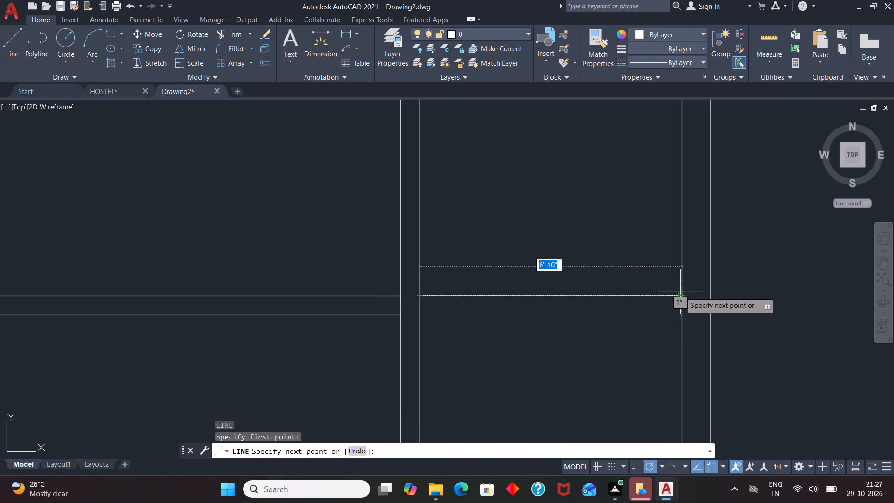
{"action": "scroll", "coordinate": [676, 295], "scroll_direction": "up", "scroll_amount": 2}
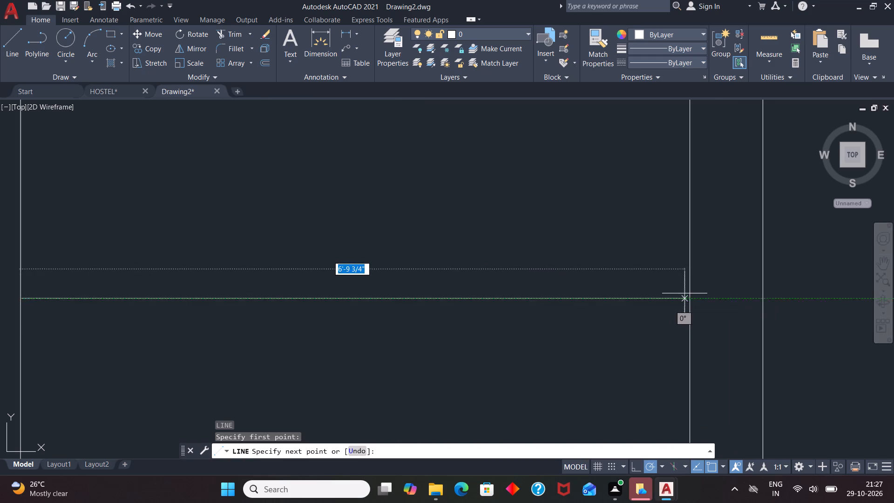
{"action": "left_click", "coordinate": [685, 298]}
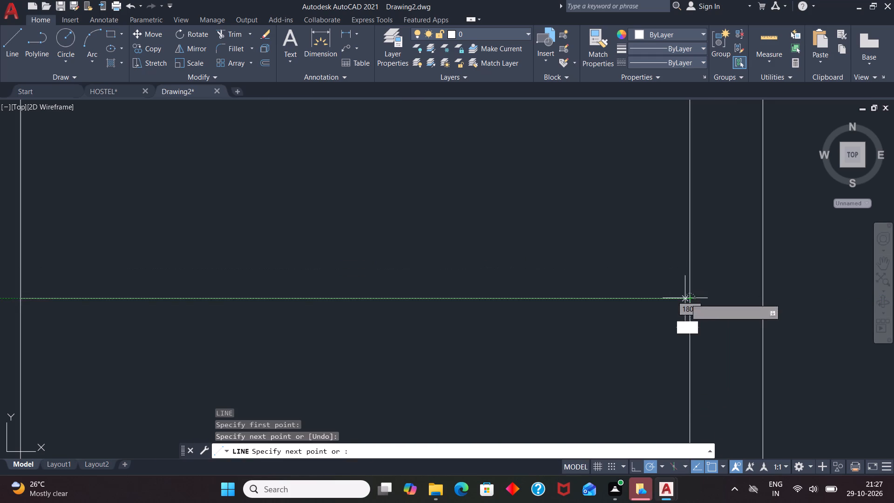
{"action": "key", "text": "space"}
{"action": "key", "text": "space"}
{"action": "scroll", "coordinate": [624, 269], "scroll_direction": "down", "scroll_amount": 1}
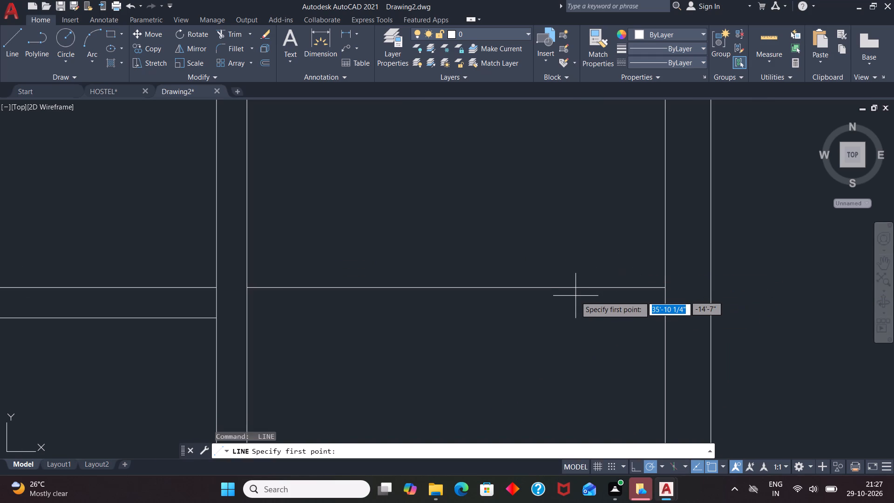
{"action": "key", "text": "Escape"}
{"action": "scroll", "coordinate": [598, 273], "scroll_direction": "down", "scroll_amount": 1}
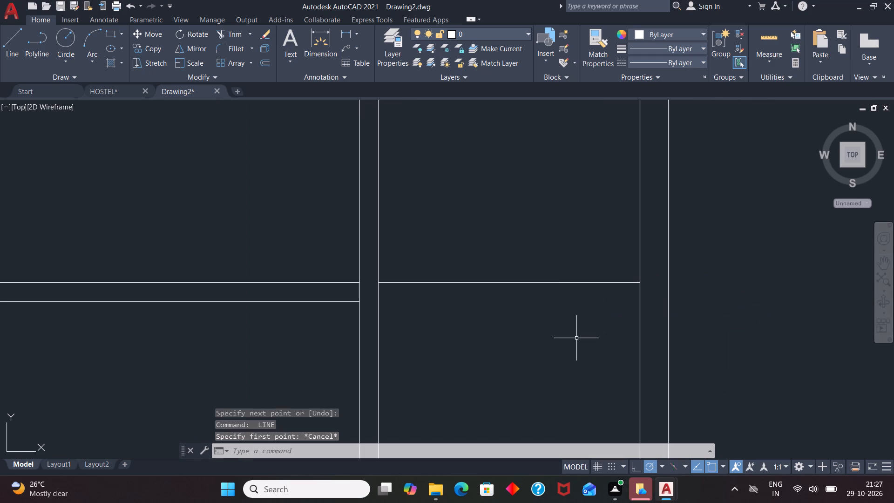
Offset the new horizontal line in the right part 6" downward to form the partition's thickness.
{"action": "key", "text": "o"}
{"action": "key", "text": "Return"}
{"action": "key", "text": "6"}
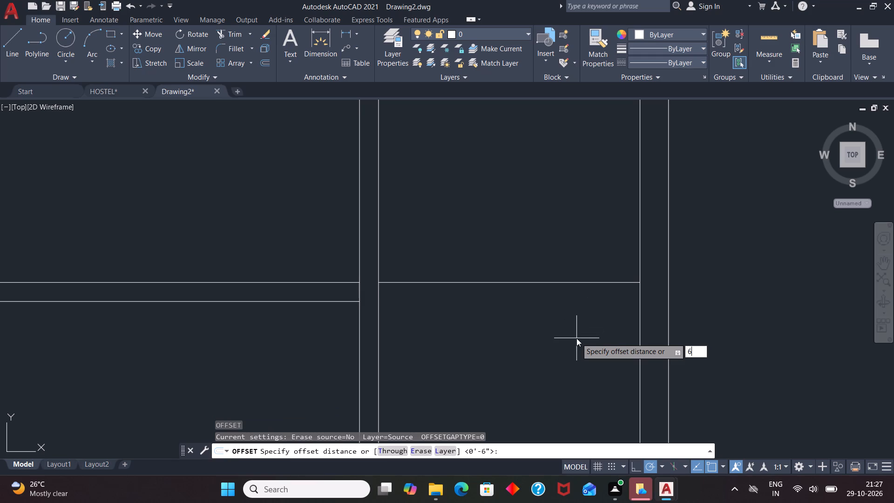
{"action": "key", "text": "Return"}
{"action": "left_click", "coordinate": [585, 285]}
{"action": "left_click_drag", "start_coordinate": [587, 282], "coordinate": [587, 291]}
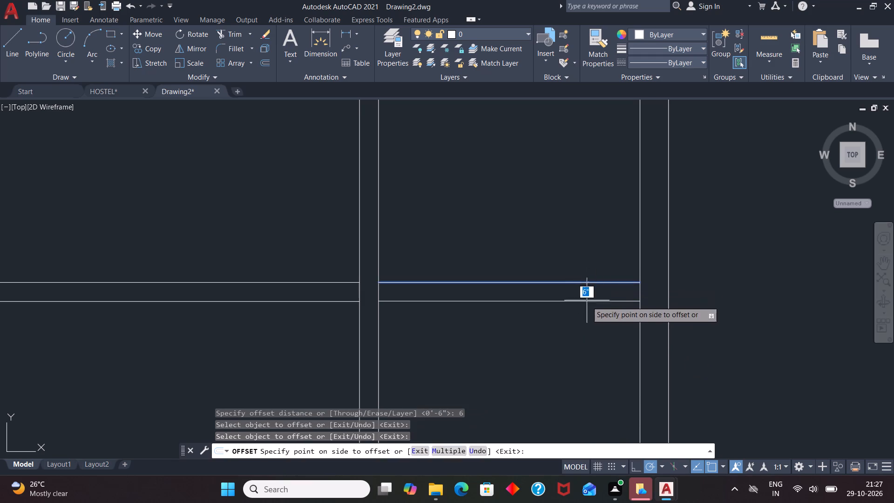
{"action": "left_click", "coordinate": [587, 309]}
{"action": "key", "text": "space"}
Draw a 9" by 9" column square in the empty area to the right of the floor plan.
{"action": "scroll", "coordinate": [584, 316], "scroll_direction": "down", "scroll_amount": 3}
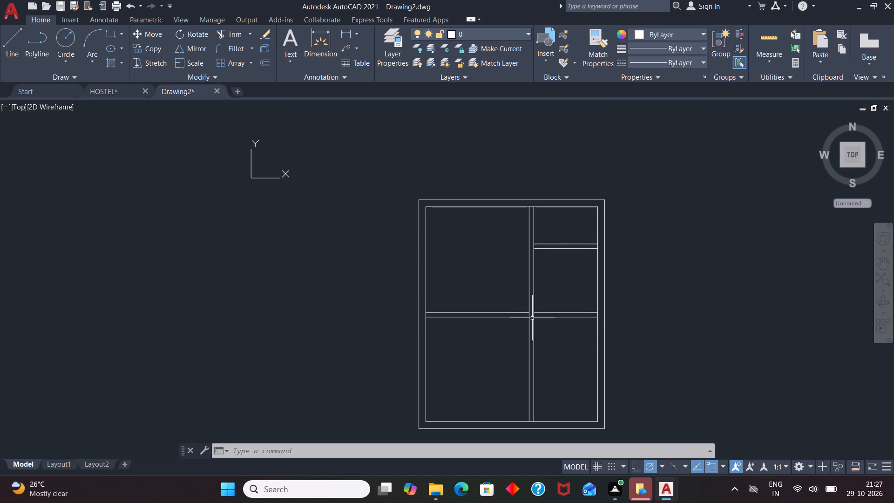
{"action": "scroll", "coordinate": [535, 327], "scroll_direction": "up", "scroll_amount": 1}
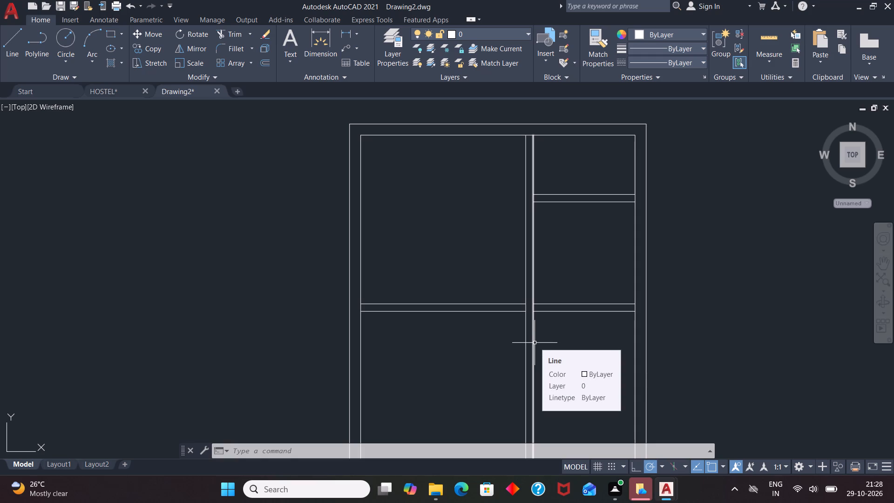
{"action": "scroll", "coordinate": [506, 272], "scroll_direction": "down", "scroll_amount": 1}
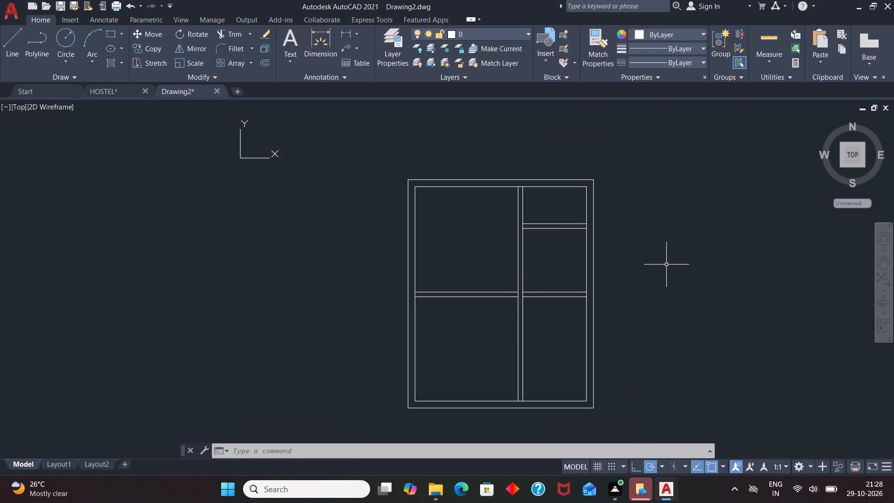
{"action": "type", "text": "REC"}
{"action": "key", "text": "Return"}
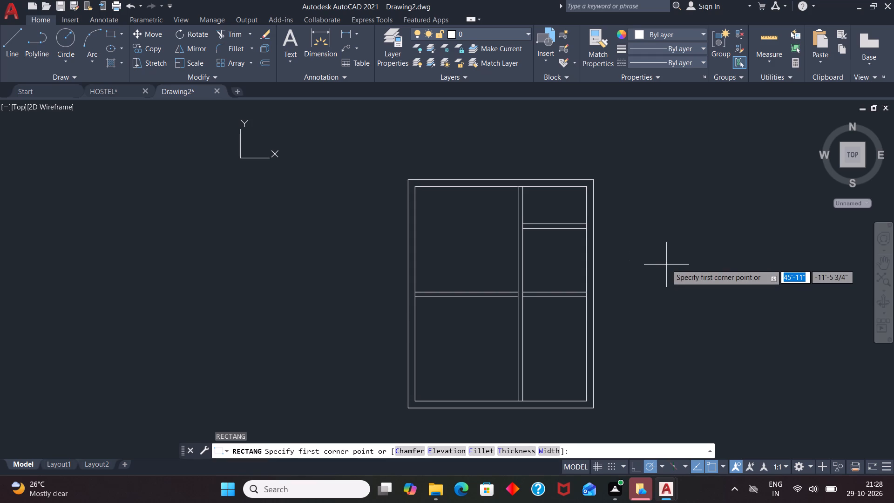
{"action": "left_click", "coordinate": [665, 184]}
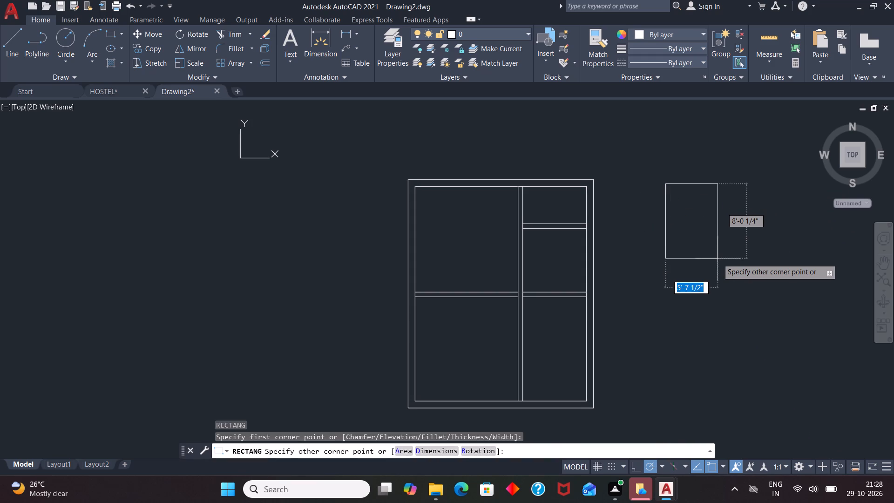
{"action": "key", "text": "9"}
{"action": "key", "text": "Tab"}
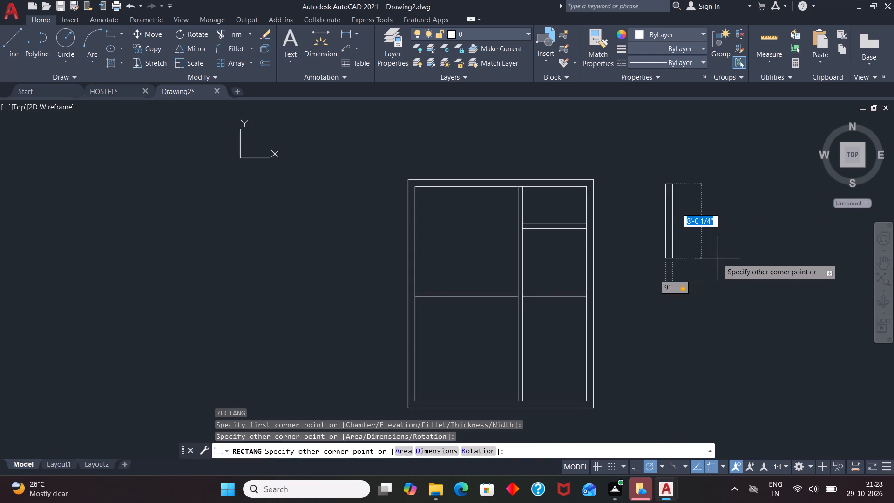
{"action": "key", "text": "9"}
{"action": "key", "text": "Return"}
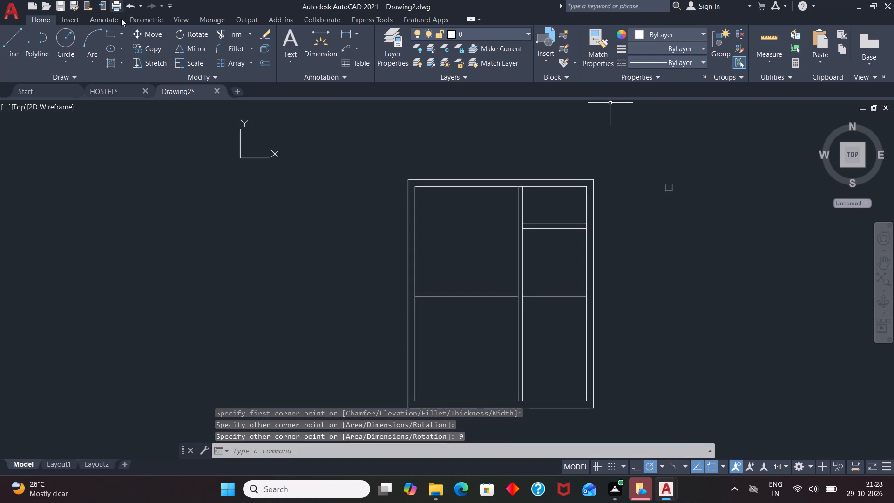
Fill the 9" column square with a Solid hatch.
{"action": "left_click", "coordinate": [122, 61]}
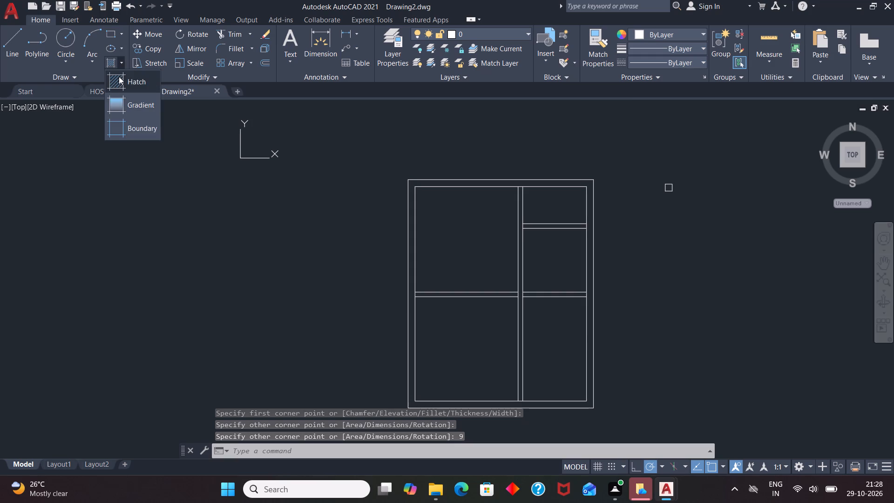
{"action": "double_click", "coordinate": [119, 76]}
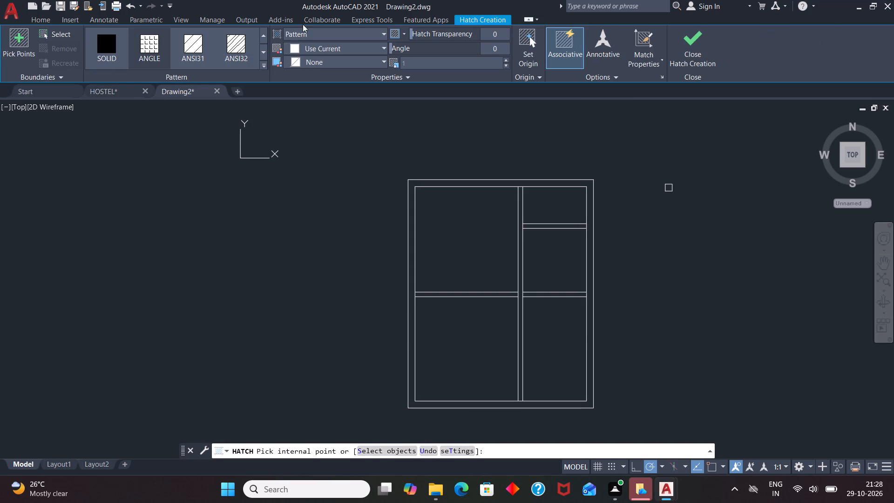
{"action": "left_click", "coordinate": [315, 31]}
{"action": "left_click", "coordinate": [311, 50]}
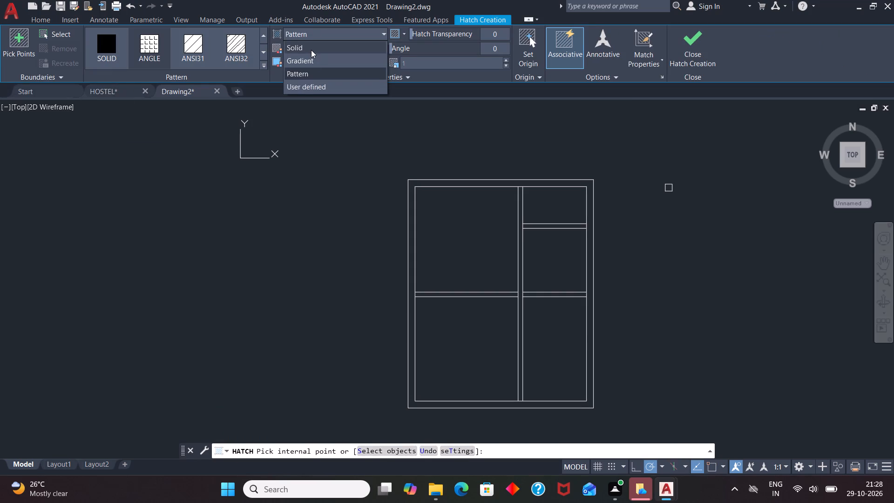
{"action": "left_click", "coordinate": [667, 187]}
{"action": "key", "text": "space"}
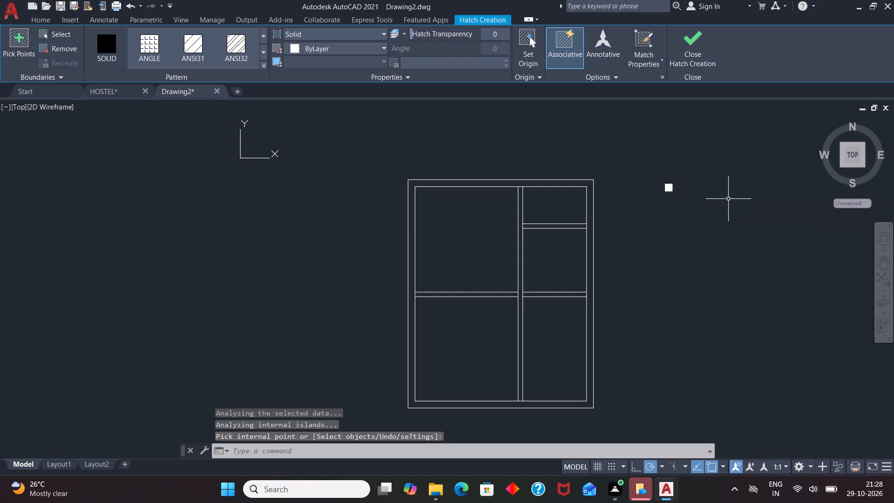
Group the column square together with its solid hatch.
{"action": "left_click_drag", "start_coordinate": [704, 206], "coordinate": [657, 197]}
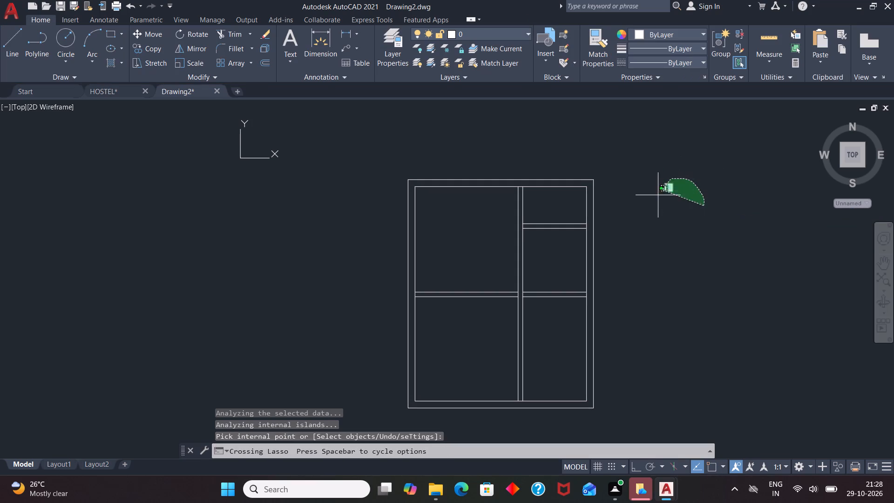
{"action": "left_click_drag", "start_coordinate": [657, 197], "coordinate": [657, 198]}
{"action": "scroll", "coordinate": [678, 198], "scroll_direction": "up", "scroll_amount": 3}
{"action": "scroll", "coordinate": [671, 201], "scroll_direction": "down", "scroll_amount": 2}
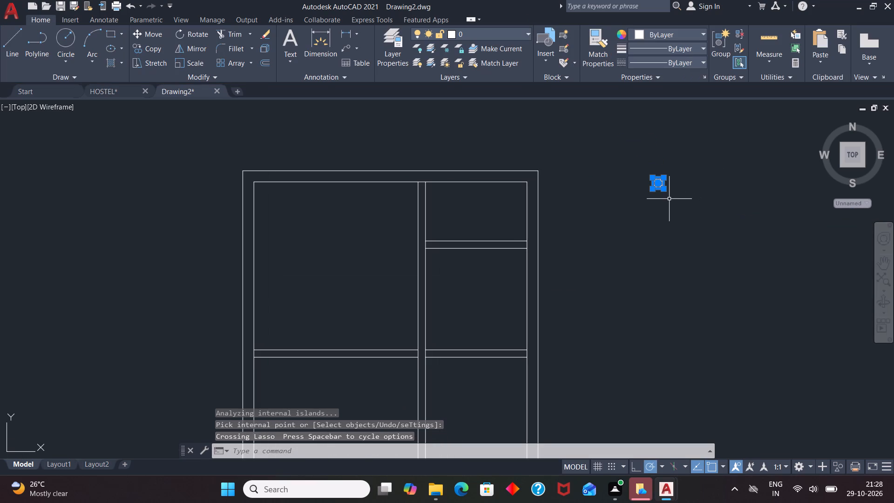
{"action": "key", "text": "g"}
{"action": "key", "text": "Return"}
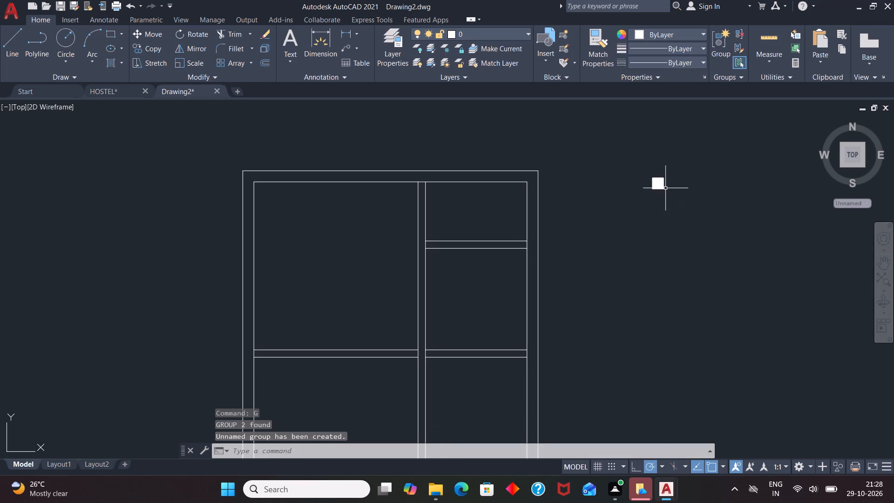
Move the grouped column by its top-right corner onto the top-right outer corner of the floor plan.
{"action": "left_click", "coordinate": [662, 184]}
{"action": "scroll", "coordinate": [703, 214], "scroll_direction": "down", "scroll_amount": 1}
{"action": "key", "text": "m"}
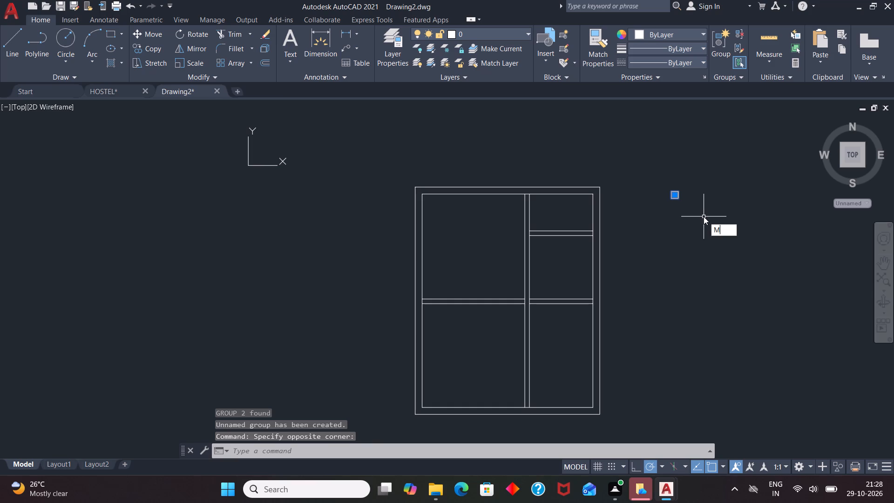
{"action": "key", "text": "Return"}
{"action": "scroll", "coordinate": [671, 189], "scroll_direction": "up", "scroll_amount": 2}
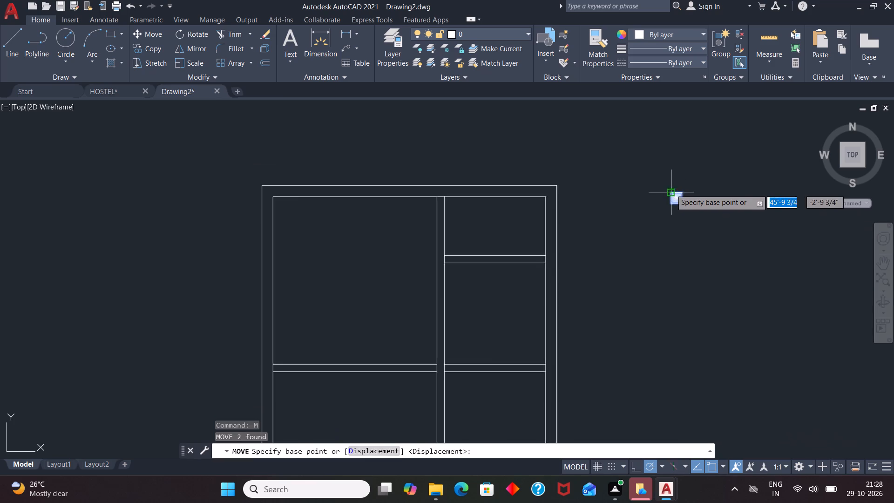
{"action": "left_click", "coordinate": [691, 195]}
{"action": "scroll", "coordinate": [482, 184], "scroll_direction": "up", "scroll_amount": 4}
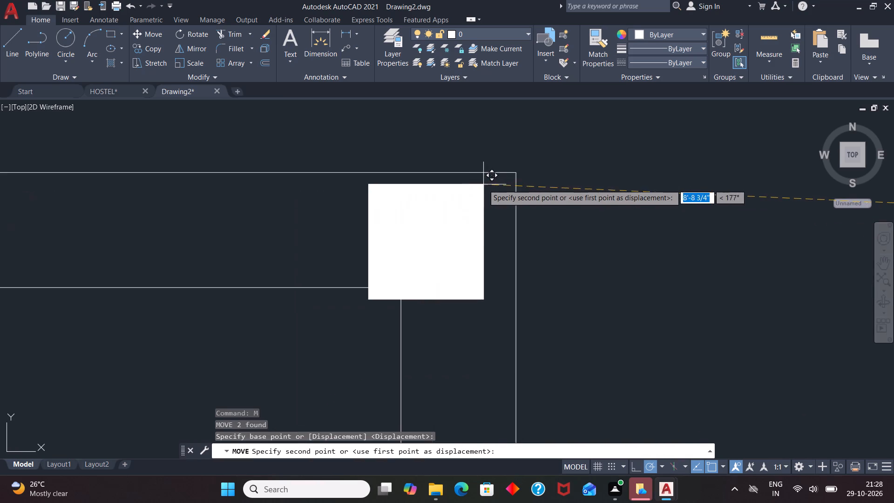
{"action": "left_click", "coordinate": [516, 174]}
Copy the column from its bottom-right corner to the bottom-right outer corner of the floor plan.
{"action": "scroll", "coordinate": [635, 170], "scroll_direction": "down", "scroll_amount": 3}
{"action": "left_click", "coordinate": [589, 191]}
{"action": "scroll", "coordinate": [637, 190], "scroll_direction": "down", "scroll_amount": 2}
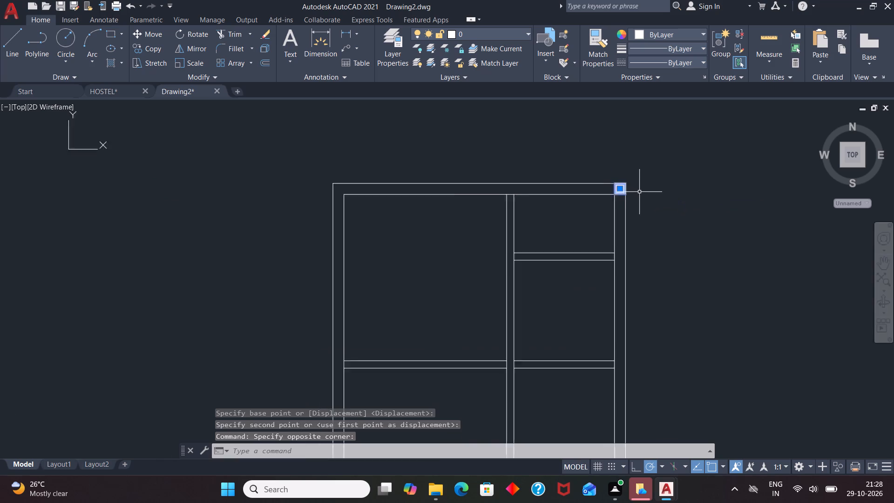
{"action": "scroll", "coordinate": [639, 192], "scroll_direction": "down", "scroll_amount": 1}
{"action": "type", "text": "CO"}
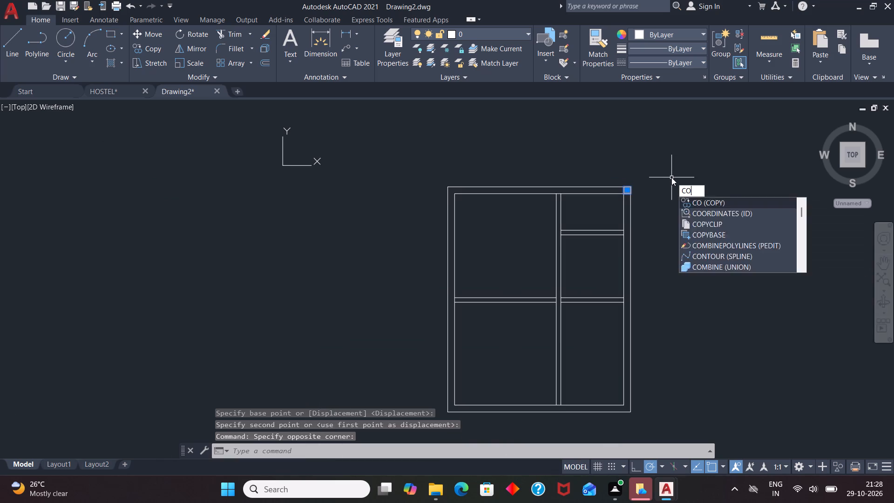
{"action": "key", "text": "Return"}
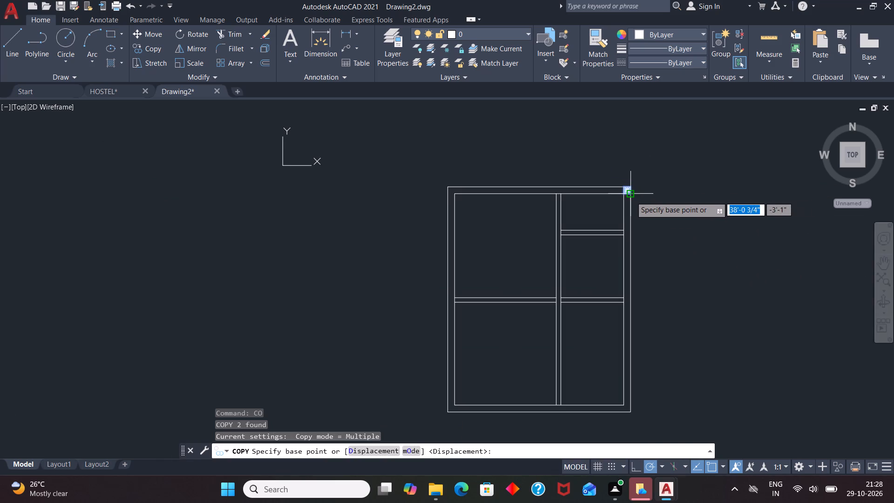
{"action": "left_click", "coordinate": [631, 197]}
{"action": "scroll", "coordinate": [631, 421], "scroll_direction": "up", "scroll_amount": 4}
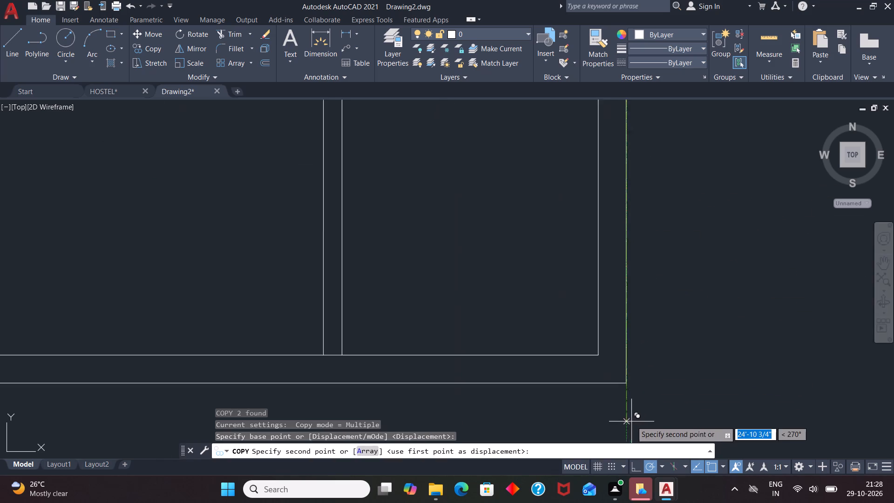
{"action": "scroll", "coordinate": [631, 421], "scroll_direction": "up", "scroll_amount": 1}
{"action": "left_click", "coordinate": [617, 322]}
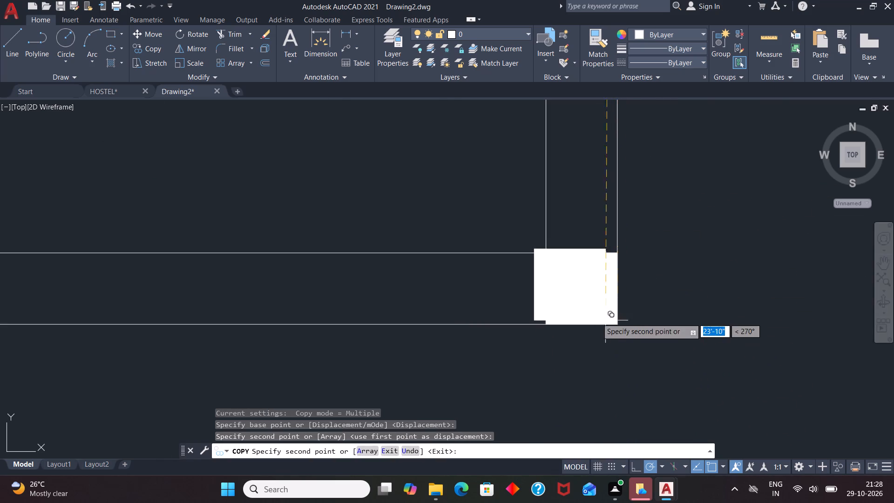
Place a copy of the column in the bottom-left corner of the outer walls, flush with the outer faces.
{"action": "scroll", "coordinate": [610, 315], "scroll_direction": "down", "scroll_amount": 3}
{"action": "scroll", "coordinate": [708, 298], "scroll_direction": "down", "scroll_amount": 2}
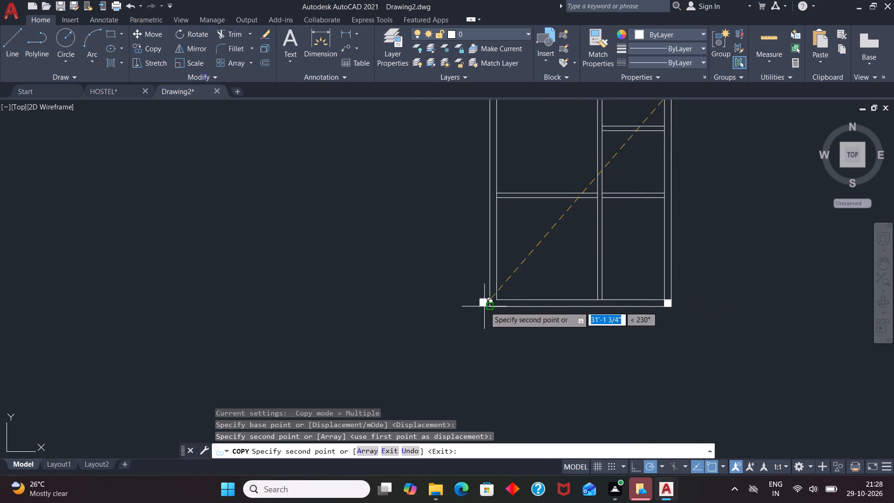
{"action": "scroll", "coordinate": [489, 306], "scroll_direction": "up", "scroll_amount": 5}
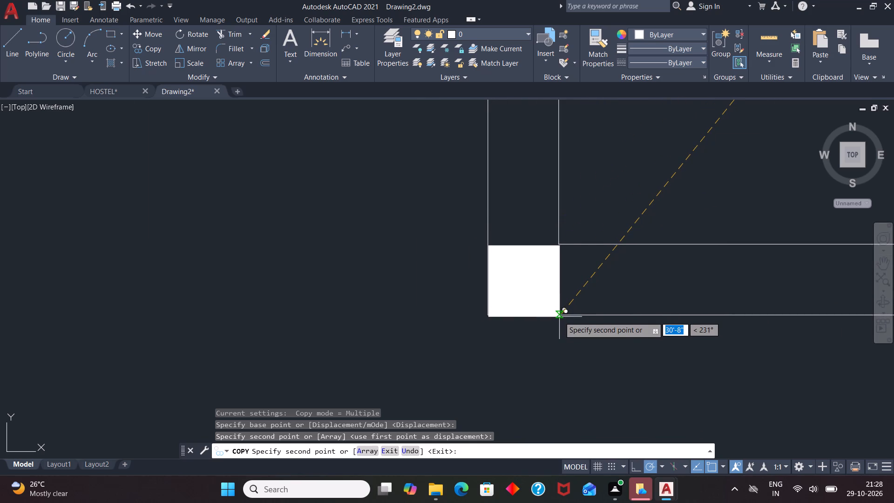
{"action": "scroll", "coordinate": [558, 315], "scroll_direction": "up", "scroll_amount": 3}
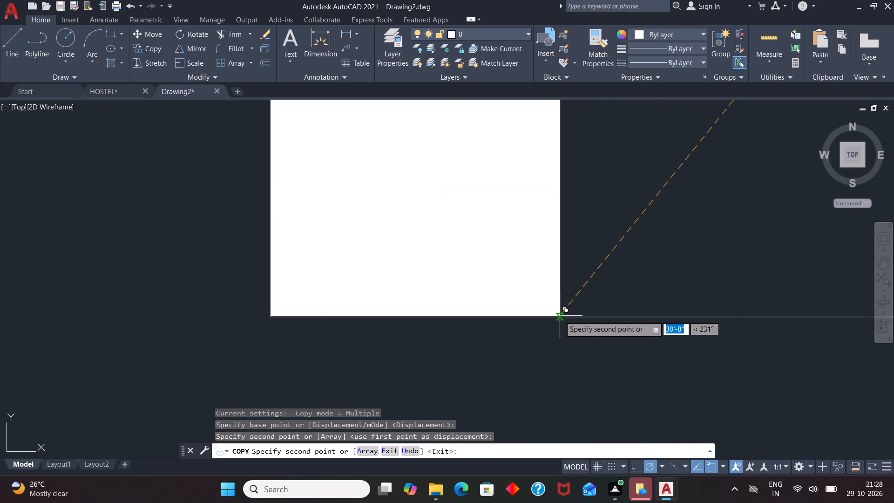
{"action": "left_click", "coordinate": [559, 317]}
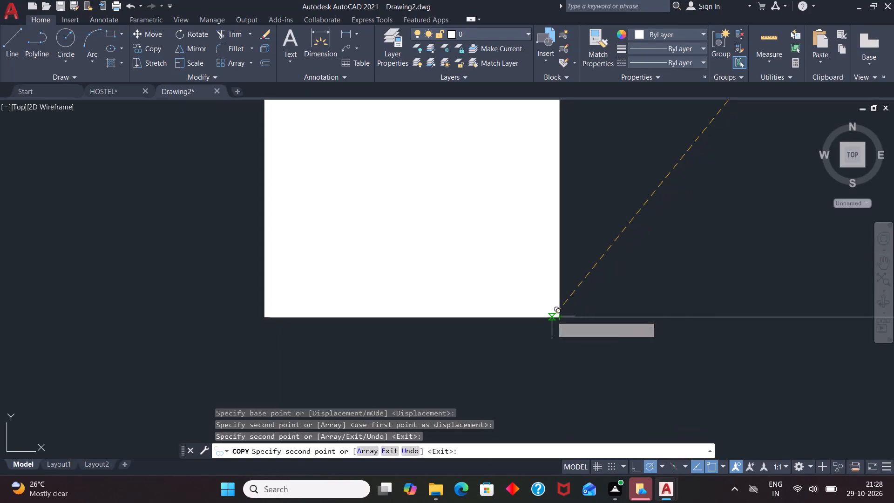
Place a copy of the column in the top-left corner of the outer walls.
{"action": "scroll", "coordinate": [552, 322], "scroll_direction": "down", "scroll_amount": 8}
{"action": "scroll", "coordinate": [560, 258], "scroll_direction": "down", "scroll_amount": 2}
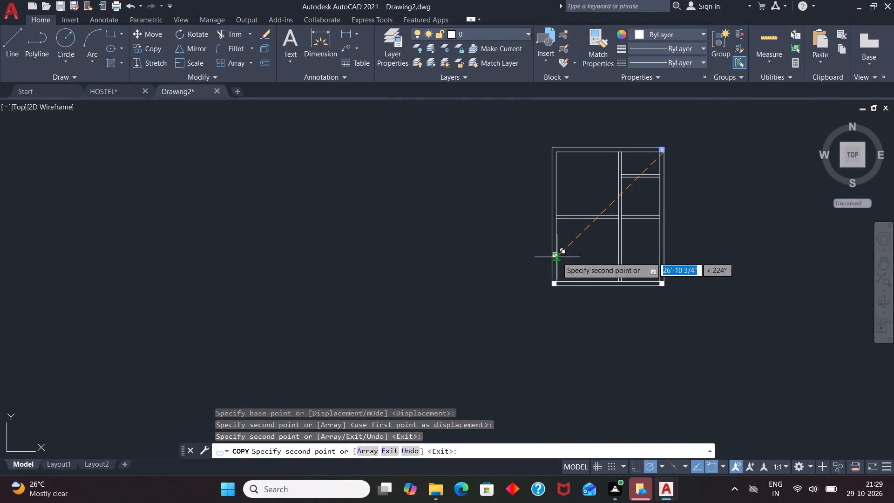
{"action": "scroll", "coordinate": [542, 271], "scroll_direction": "down", "scroll_amount": 2}
{"action": "scroll", "coordinate": [554, 204], "scroll_direction": "up", "scroll_amount": 3}
{"action": "scroll", "coordinate": [544, 164], "scroll_direction": "up", "scroll_amount": 4}
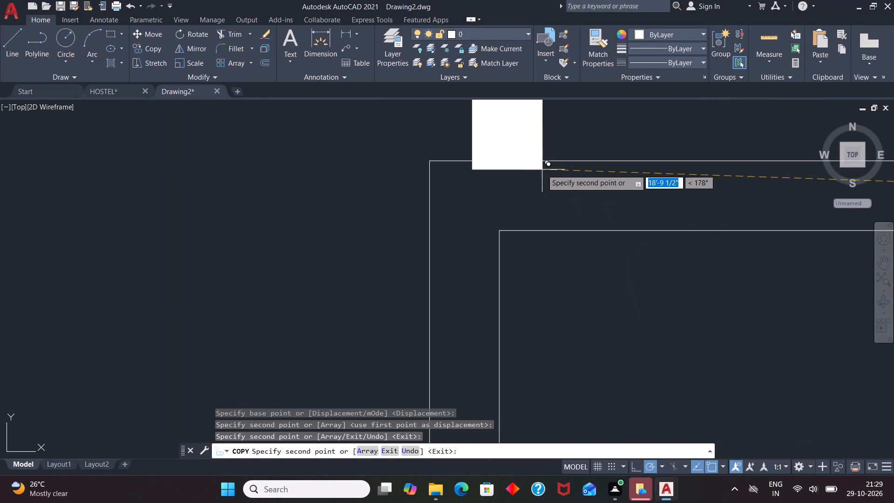
{"action": "left_click", "coordinate": [500, 232]}
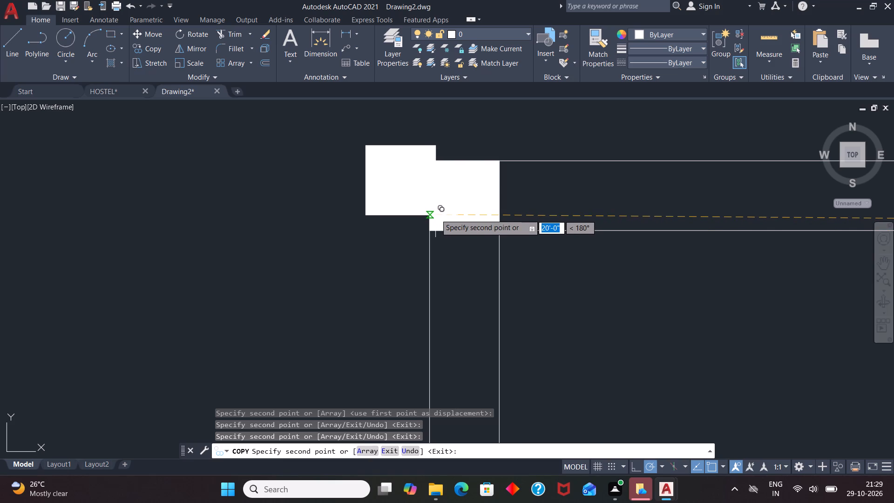
Copy the column into the left outer wall at the middle horizontal partition, bottom edge flush with the partition's lower face.
{"action": "scroll", "coordinate": [436, 212], "scroll_direction": "down", "scroll_amount": 2}
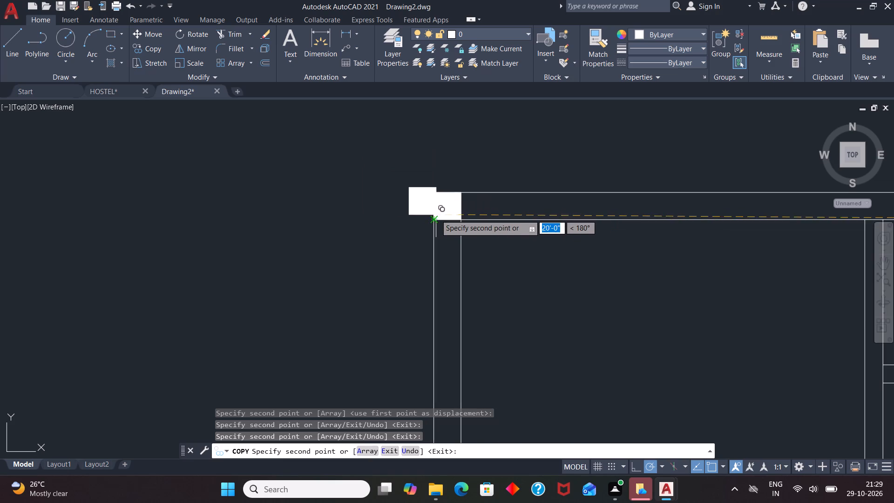
{"action": "scroll", "coordinate": [436, 215], "scroll_direction": "down", "scroll_amount": 2}
{"action": "scroll", "coordinate": [449, 283], "scroll_direction": "down", "scroll_amount": 2}
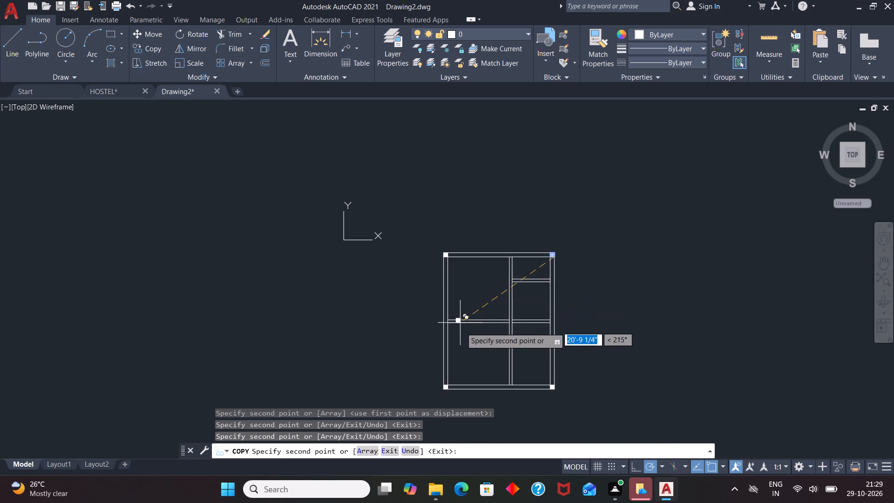
{"action": "scroll", "coordinate": [461, 334], "scroll_direction": "up", "scroll_amount": 4}
{"action": "scroll", "coordinate": [372, 264], "scroll_direction": "up", "scroll_amount": 3}
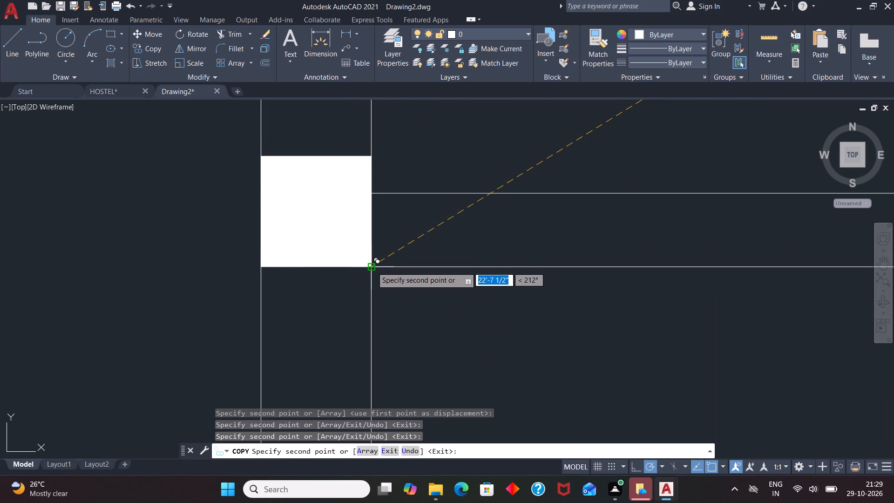
{"action": "left_click", "coordinate": [372, 267]}
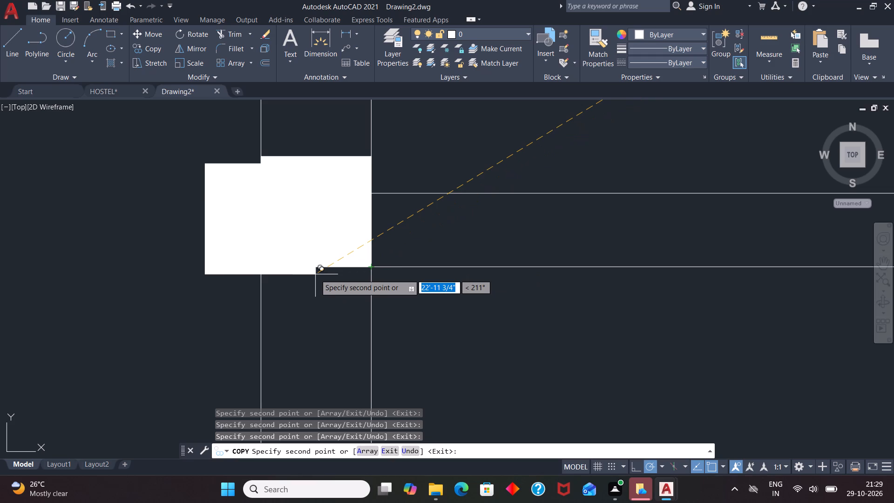
Copy the column into the right outer wall at the middle horizontal partition, bottom edge flush with the partition's lower face.
{"action": "scroll", "coordinate": [291, 277], "scroll_direction": "down", "scroll_amount": 5}
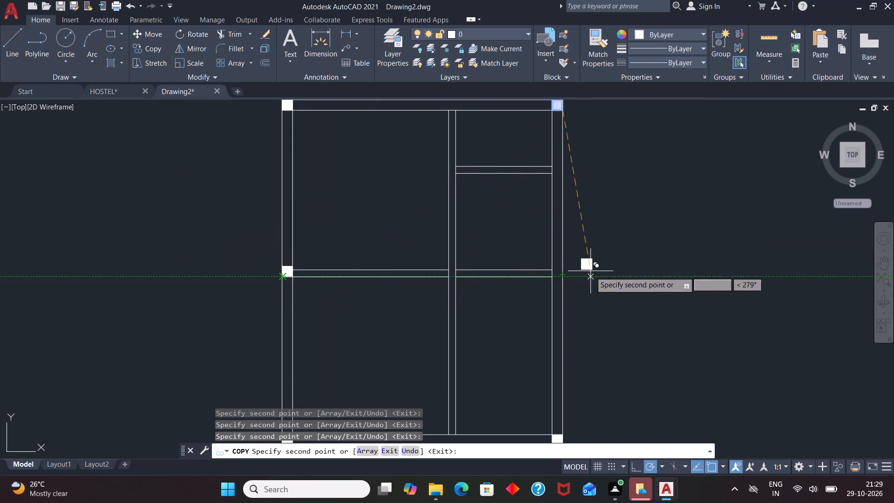
{"action": "scroll", "coordinate": [589, 275], "scroll_direction": "up", "scroll_amount": 5}
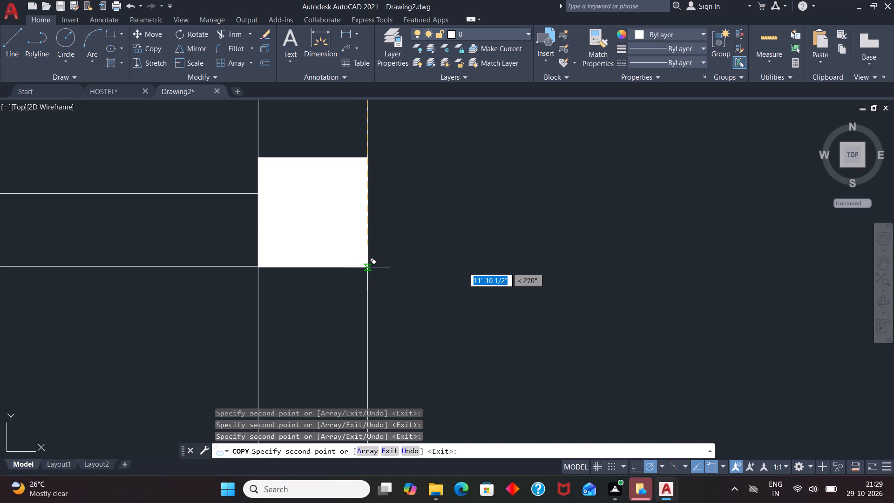
{"action": "left_click", "coordinate": [367, 267]}
Copy the column into the top outer wall above the vertical partition, left edge flush with the partition's left face.
{"action": "scroll", "coordinate": [503, 282], "scroll_direction": "down", "scroll_amount": 3}
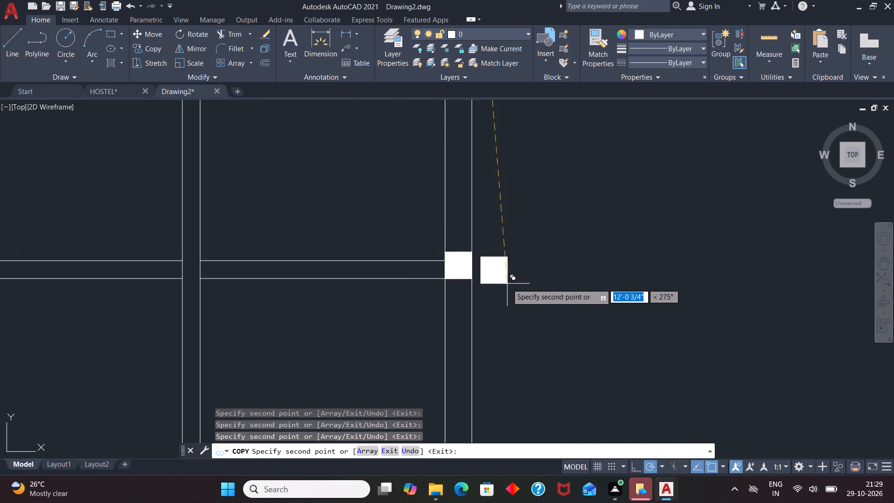
{"action": "scroll", "coordinate": [507, 284], "scroll_direction": "down", "scroll_amount": 4}
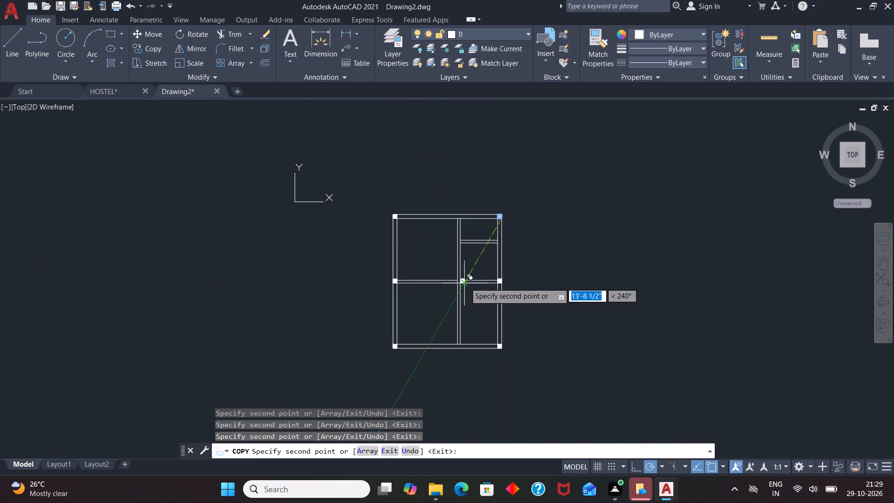
{"action": "scroll", "coordinate": [461, 218], "scroll_direction": "up", "scroll_amount": 1}
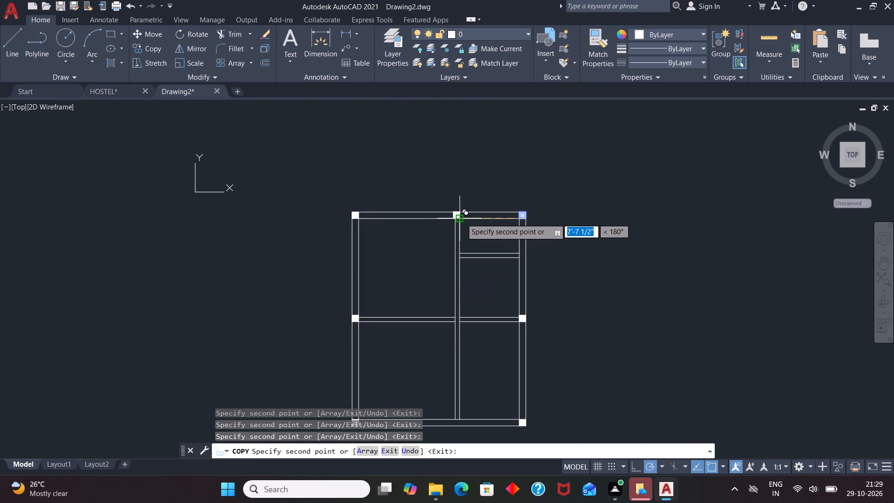
{"action": "scroll", "coordinate": [461, 218], "scroll_direction": "up", "scroll_amount": 3}
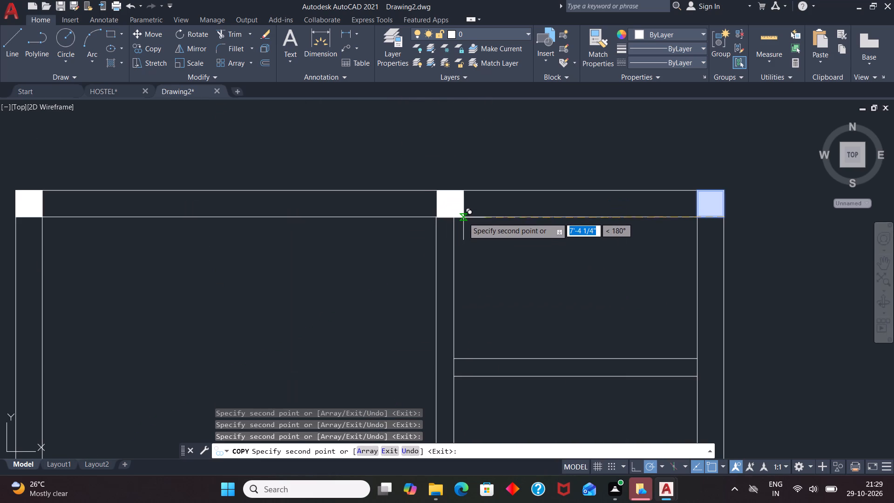
{"action": "scroll", "coordinate": [461, 217], "scroll_direction": "up", "scroll_amount": 3}
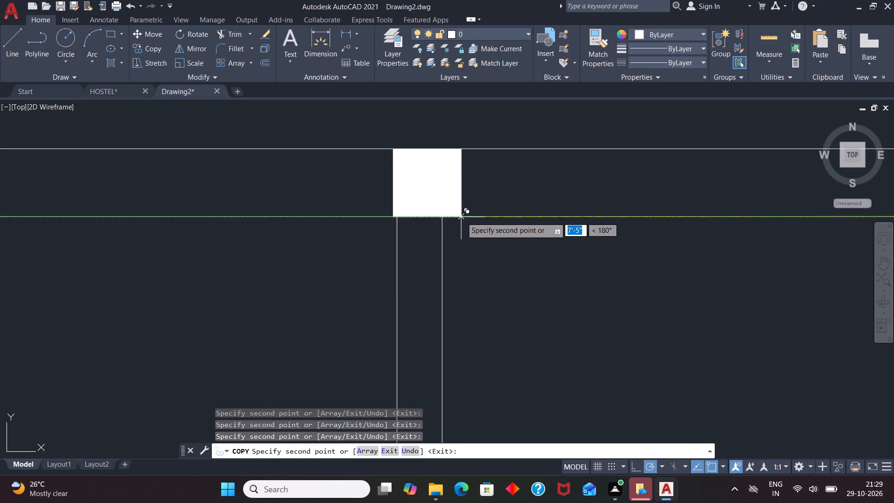
{"action": "scroll", "coordinate": [461, 217], "scroll_direction": "up", "scroll_amount": 1}
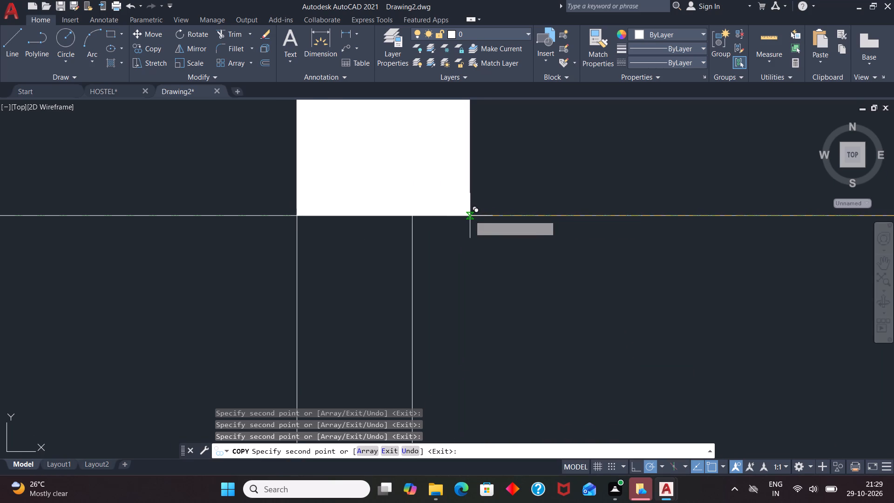
{"action": "left_click", "coordinate": [469, 216]}
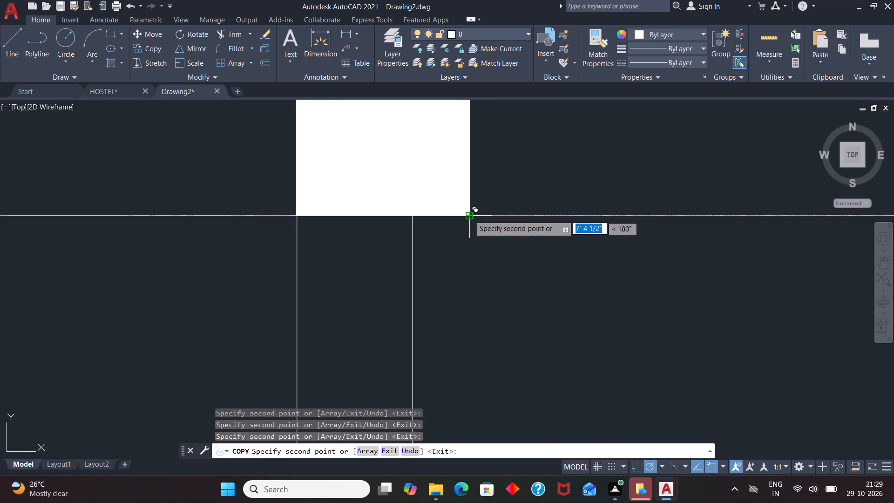
Copy the column onto the crossing of the vertical and middle horizontal partitions, flush with their left and lower faces.
{"action": "scroll", "coordinate": [486, 191], "scroll_direction": "down", "scroll_amount": 6}
{"action": "scroll", "coordinate": [493, 259], "scroll_direction": "down", "scroll_amount": 1}
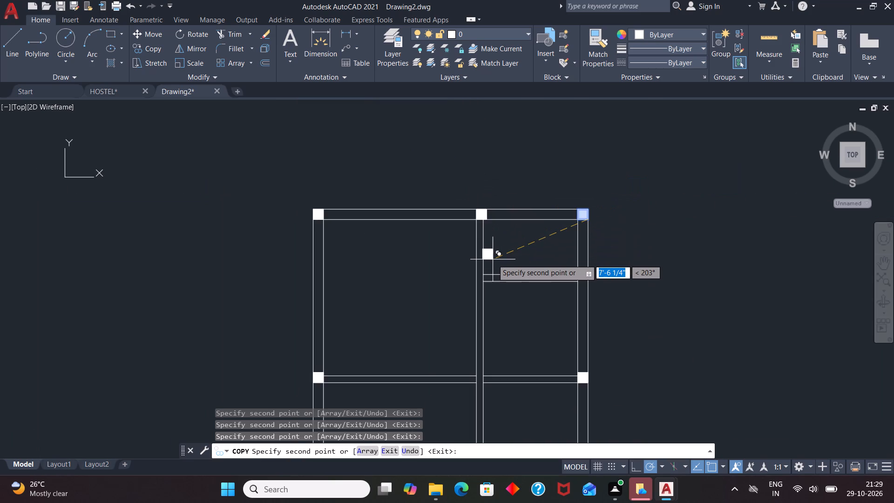
{"action": "scroll", "coordinate": [493, 259], "scroll_direction": "down", "scroll_amount": 1}
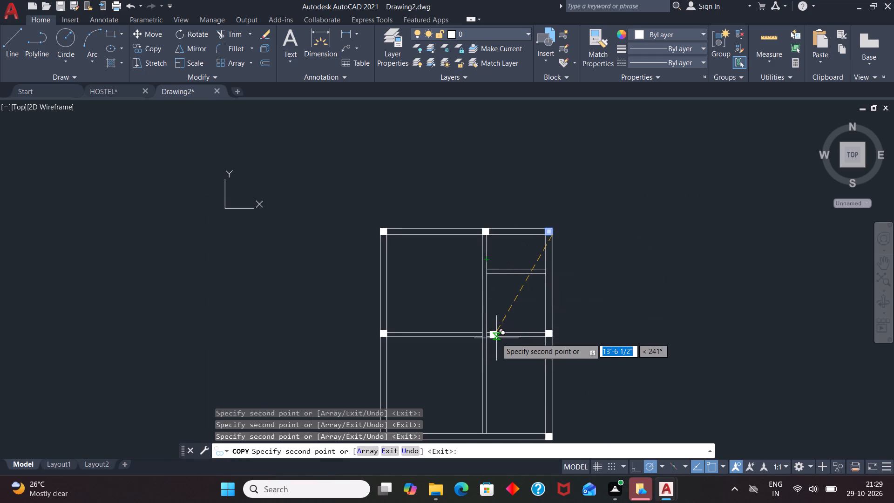
{"action": "scroll", "coordinate": [496, 338], "scroll_direction": "up", "scroll_amount": 4}
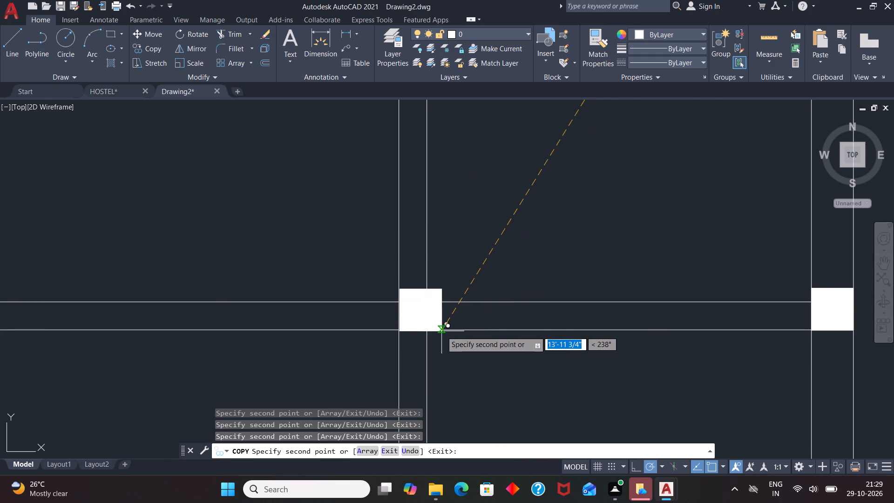
{"action": "left_click", "coordinate": [441, 330]}
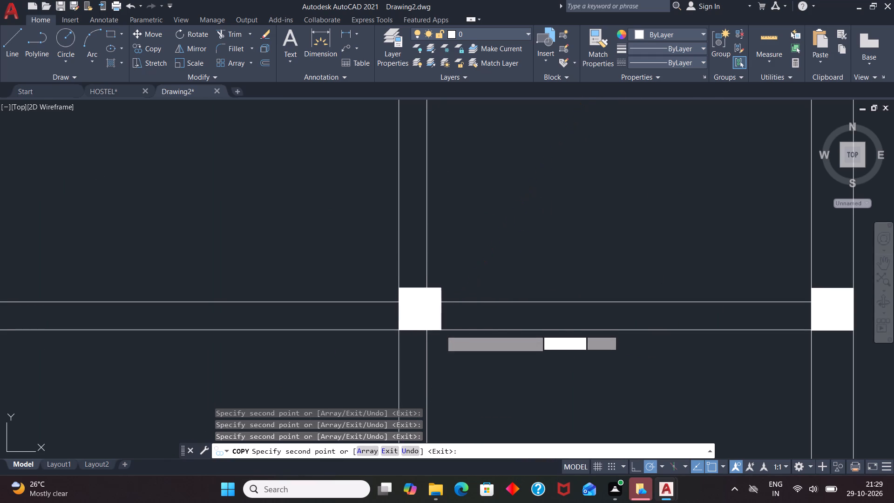
Copy the column into the bottom outer wall below the vertical partition, left edges flush, and finish copying.
{"action": "scroll", "coordinate": [461, 293], "scroll_direction": "down", "scroll_amount": 4}
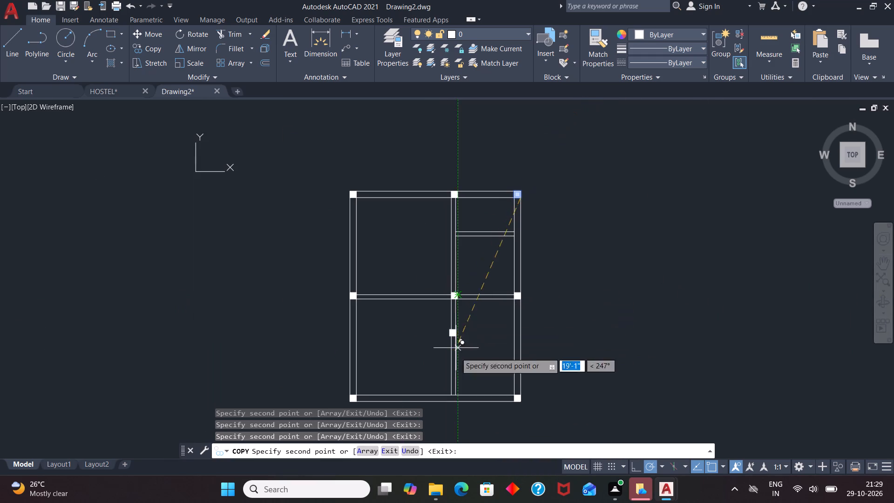
{"action": "scroll", "coordinate": [461, 406], "scroll_direction": "up", "scroll_amount": 4}
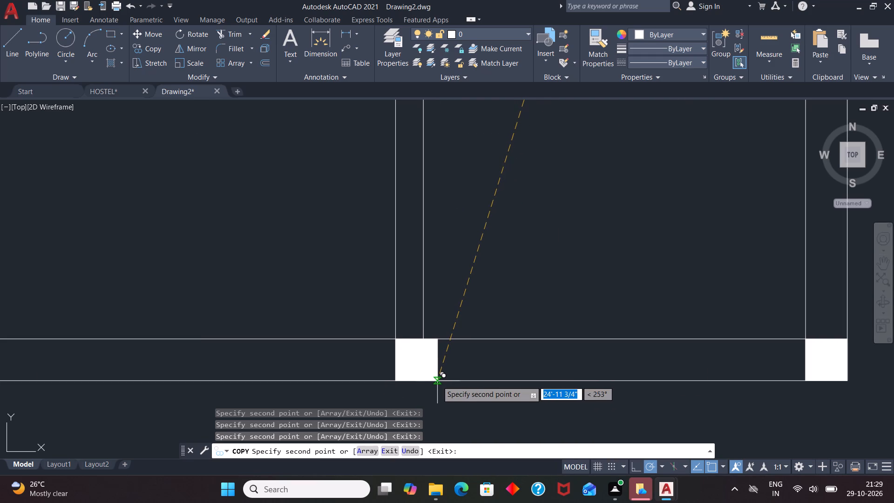
{"action": "scroll", "coordinate": [437, 381], "scroll_direction": "up", "scroll_amount": 2}
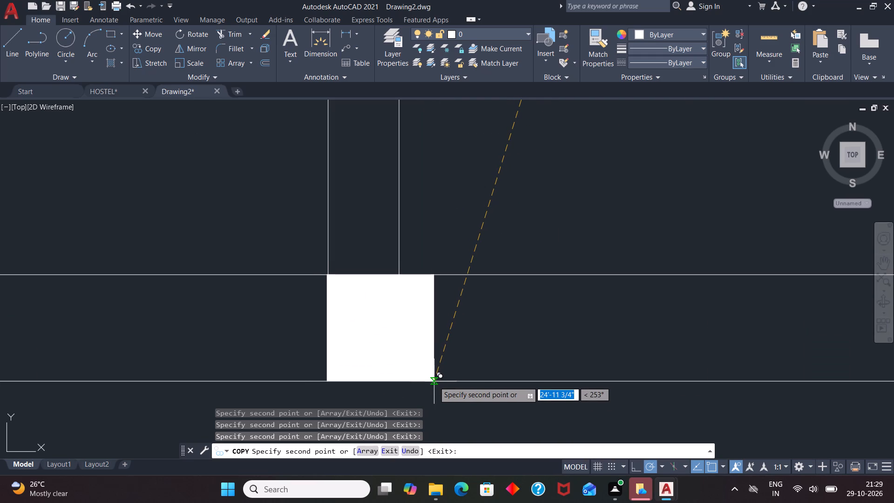
{"action": "left_click", "coordinate": [435, 381]}
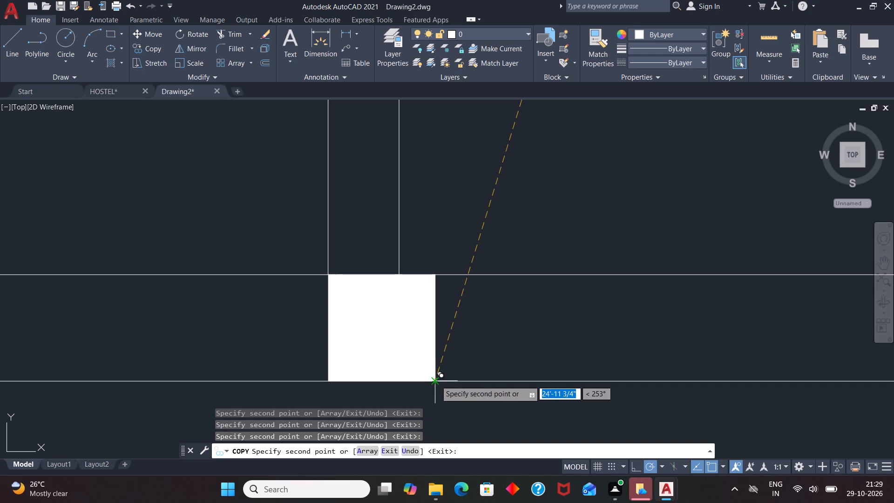
{"action": "key", "text": "space"}
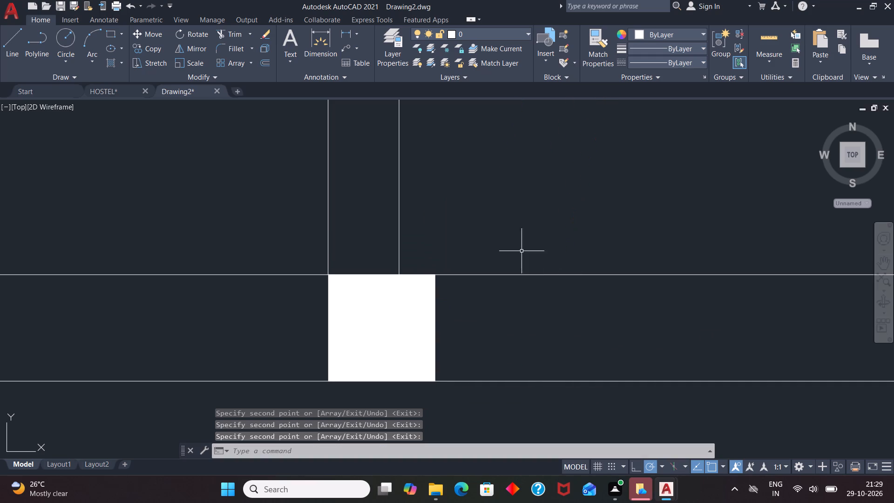
Draw a line across the vertical partition, 6" above the upper face of the short upper-right partition.
{"action": "scroll", "coordinate": [507, 208], "scroll_direction": "down", "scroll_amount": 3}
{"action": "scroll", "coordinate": [519, 244], "scroll_direction": "down", "scroll_amount": 3}
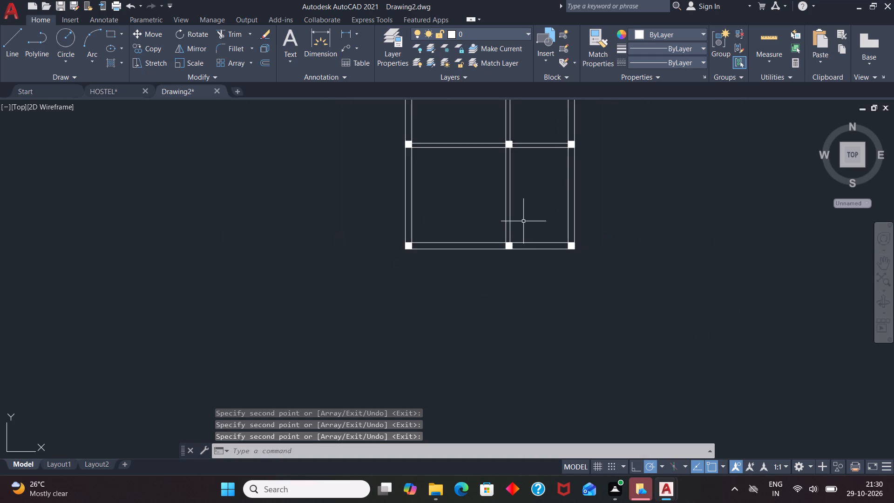
{"action": "scroll", "coordinate": [520, 230], "scroll_direction": "down", "scroll_amount": 2}
{"action": "scroll", "coordinate": [508, 154], "scroll_direction": "up", "scroll_amount": 2}
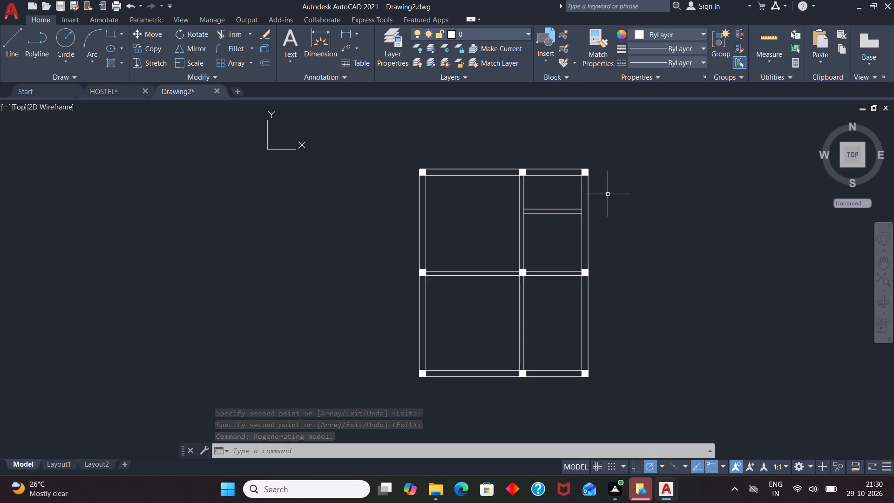
{"action": "key", "text": "l"}
{"action": "key", "text": "Return"}
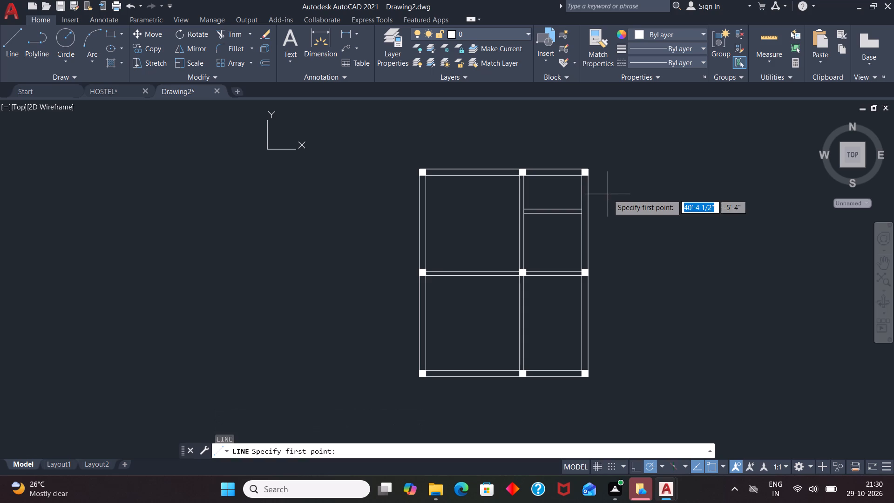
{"action": "type", "text": "TK"}
{"action": "key", "text": "Return"}
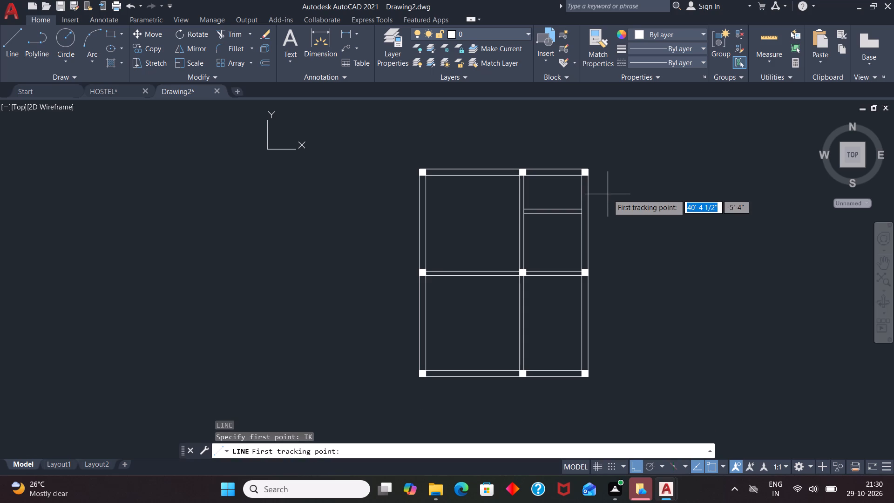
{"action": "scroll", "coordinate": [519, 186], "scroll_direction": "up", "scroll_amount": 3}
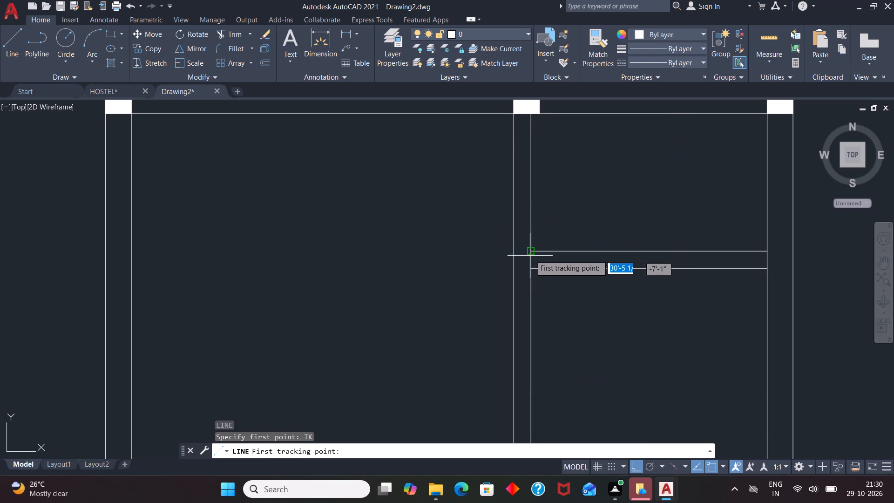
{"action": "left_click", "coordinate": [533, 253]}
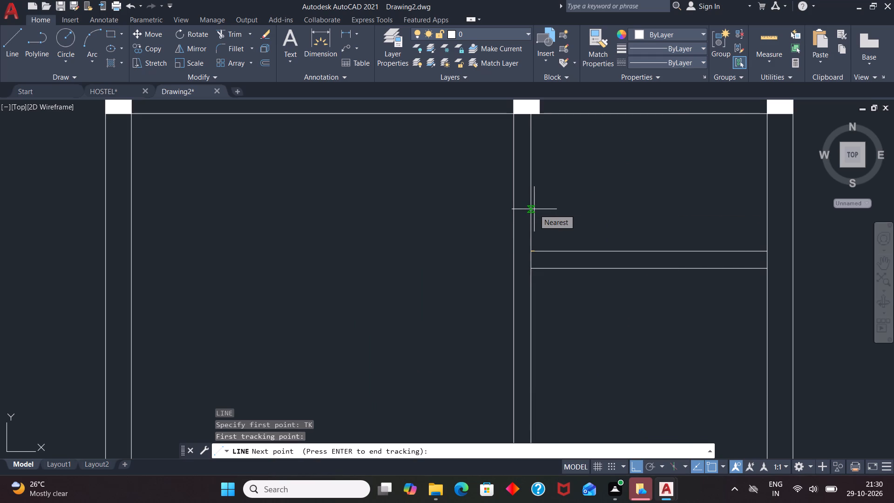
{"action": "left_click", "coordinate": [654, 464]}
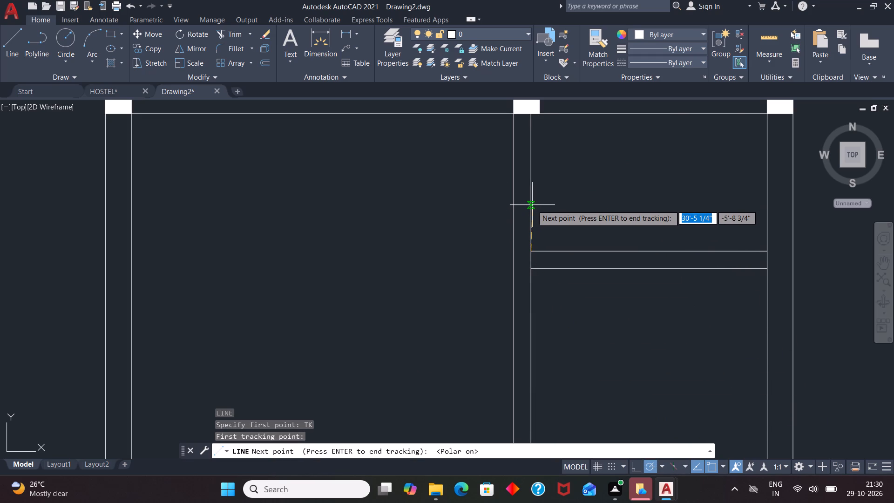
{"action": "key", "text": "6"}
{"action": "key", "text": "Return"}
{"action": "key", "text": "Return"}
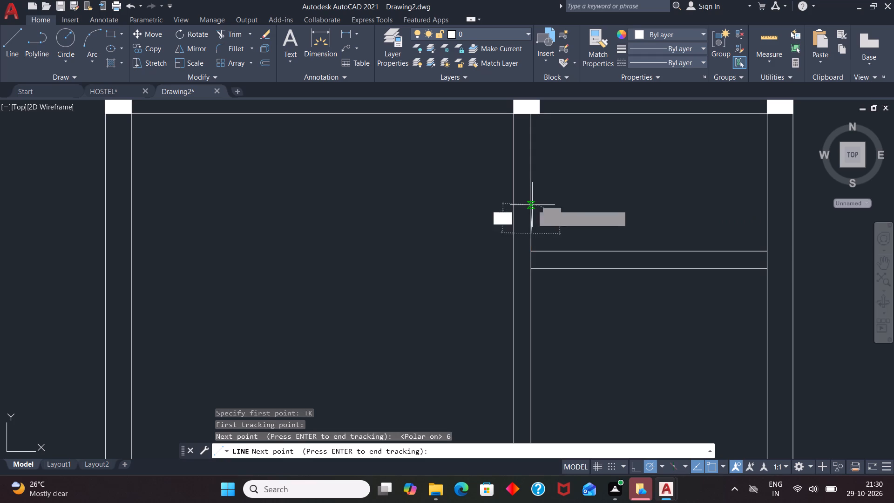
{"action": "scroll", "coordinate": [509, 228], "scroll_direction": "up", "scroll_amount": 3}
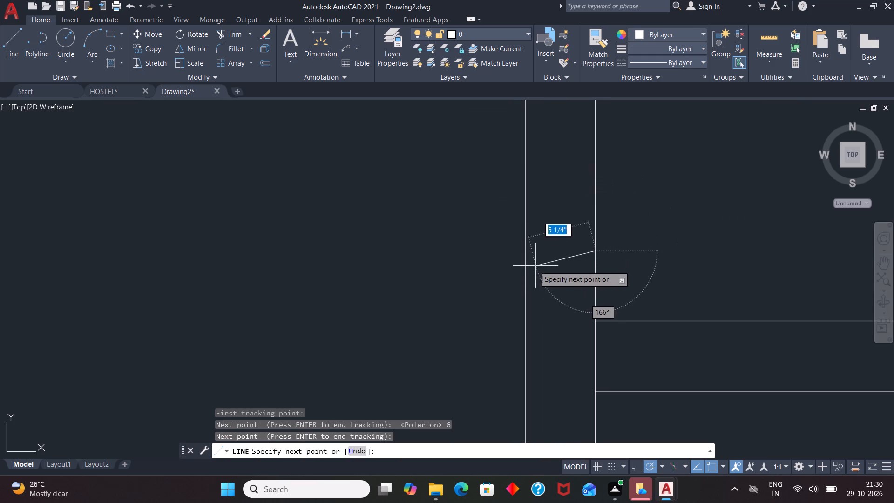
{"action": "left_click", "coordinate": [526, 252]}
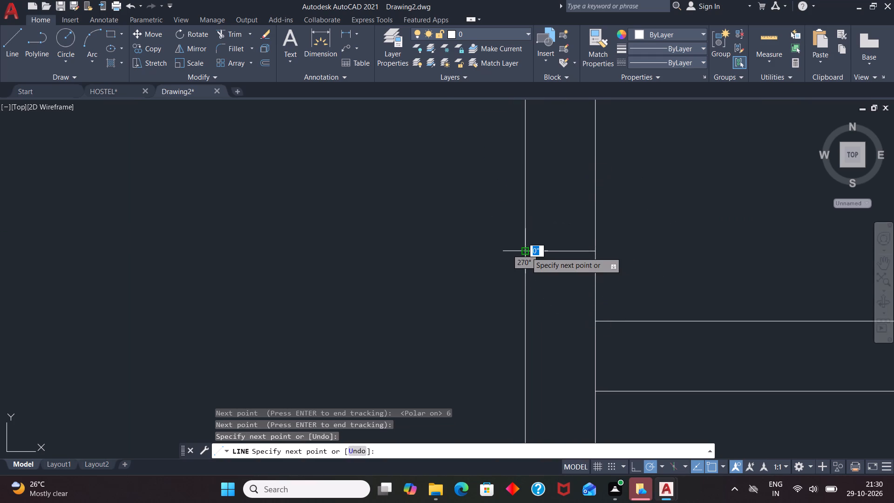
{"action": "key", "text": "space"}
Offset the new line across the vertical partition upward by 2'6" for the other side of the opening.
{"action": "type", "text": "O"}
{"action": "key", "text": "Return"}
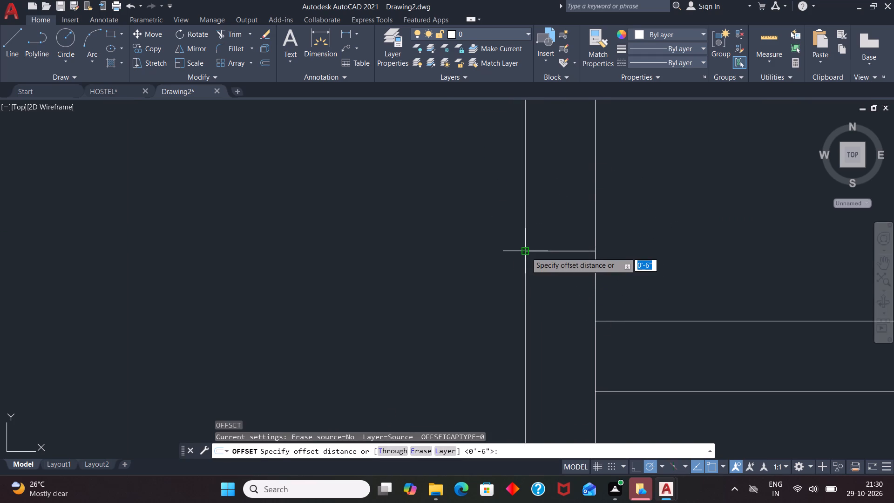
{"action": "key", "text": "2"}
{"action": "type", "text": "'6"}
{"action": "key", "text": "shift+quotedbl"}
{"action": "key", "text": "Return"}
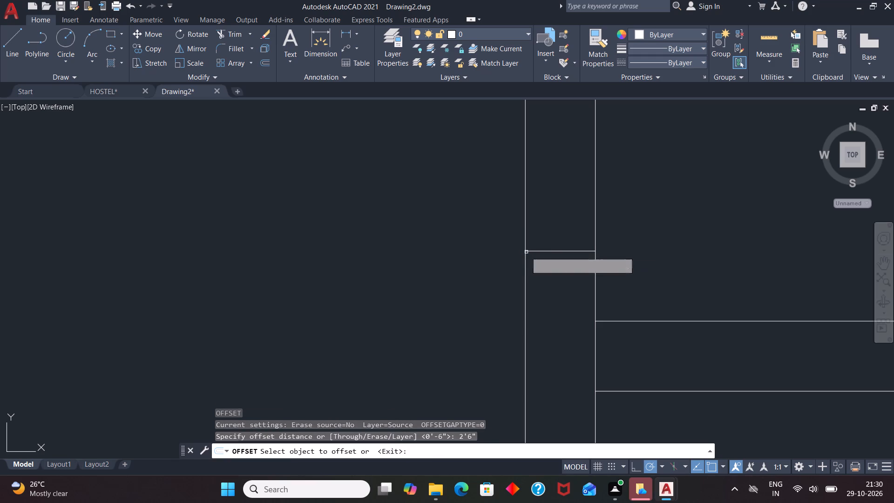
{"action": "left_click", "coordinate": [527, 251]}
{"action": "left_click", "coordinate": [552, 189]}
{"action": "scroll", "coordinate": [507, 265], "scroll_direction": "down", "scroll_amount": 2}
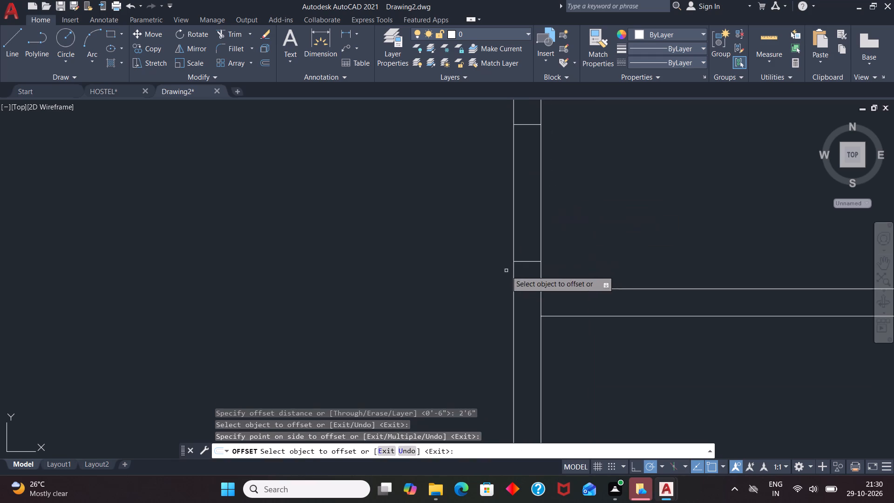
{"action": "key", "text": "space"}
Trim both faces of the vertical partition between the two cross lines to cut the 2'6" opening.
{"action": "type", "text": "TR"}
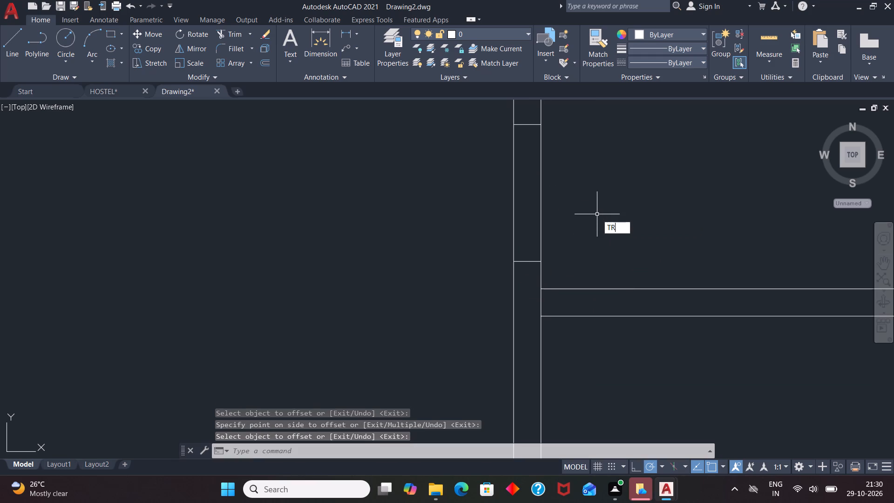
{"action": "key", "text": "Return"}
{"action": "left_click_drag", "start_coordinate": [586, 203], "coordinate": [456, 213]}
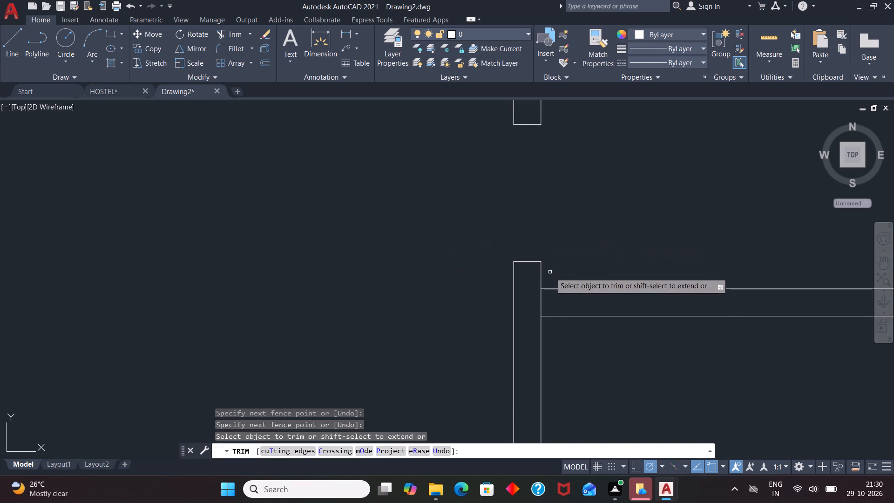
Trim the wall lines crossing both ends of the short upper-right partition, at the vertical partition and right outer wall.
{"action": "left_click", "coordinate": [540, 301]}
{"action": "scroll", "coordinate": [543, 255], "scroll_direction": "down", "scroll_amount": 2}
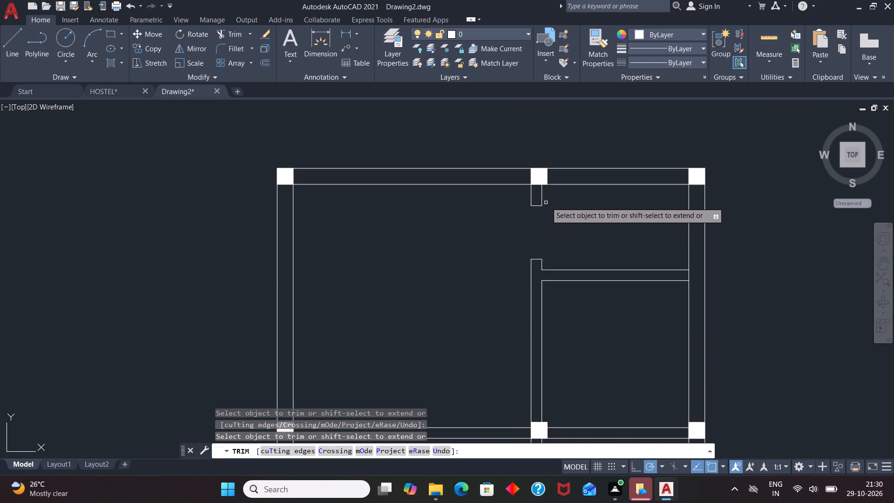
{"action": "scroll", "coordinate": [556, 206], "scroll_direction": "down", "scroll_amount": 1}
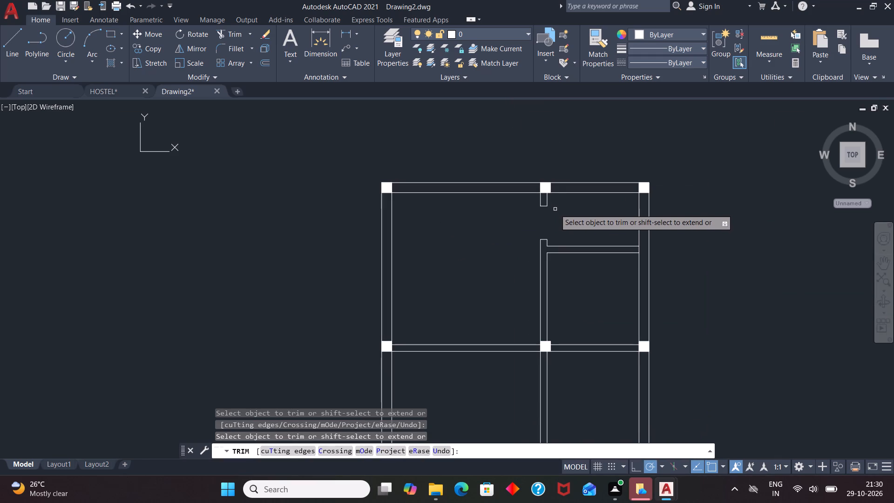
{"action": "scroll", "coordinate": [638, 265], "scroll_direction": "up", "scroll_amount": 2}
{"action": "left_click", "coordinate": [638, 227]}
{"action": "scroll", "coordinate": [663, 206], "scroll_direction": "down", "scroll_amount": 3}
{"action": "key", "text": "space"}
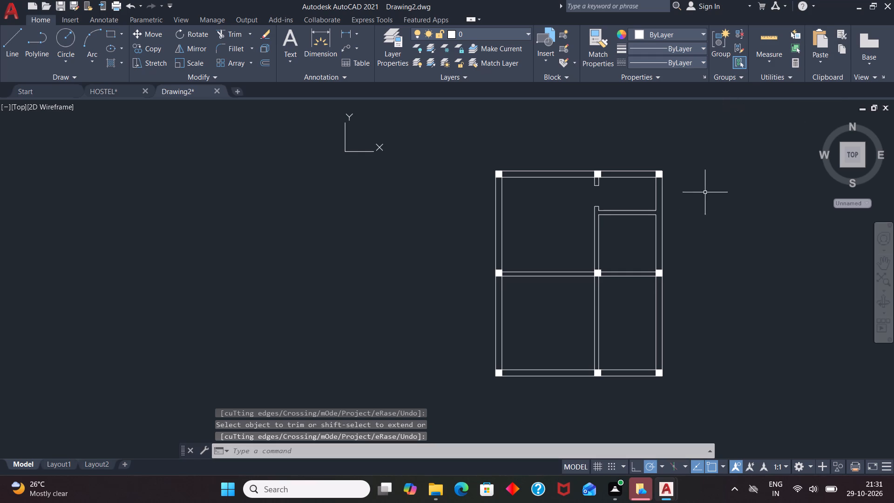
Draw a line across the middle horizontal partition, 1'6" left of the right outer wall's column.
{"action": "scroll", "coordinate": [688, 266], "scroll_direction": "up", "scroll_amount": 1}
{"action": "scroll", "coordinate": [622, 284], "scroll_direction": "up", "scroll_amount": 2}
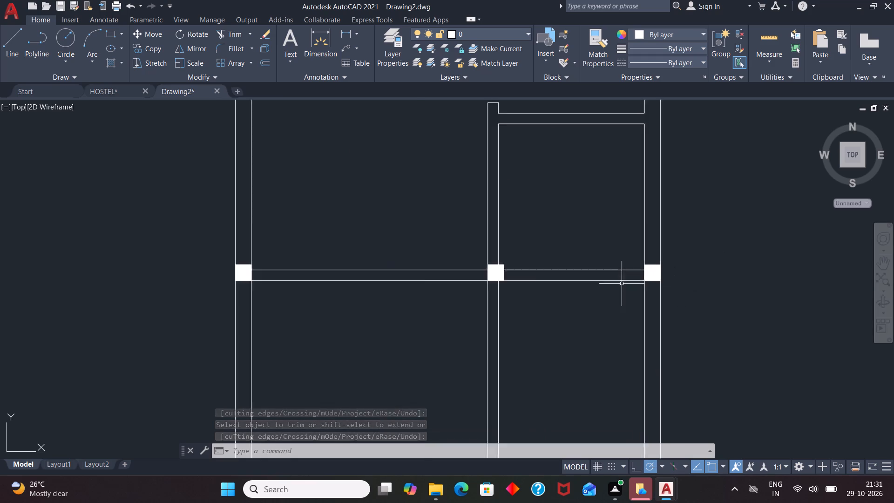
{"action": "key", "text": "l"}
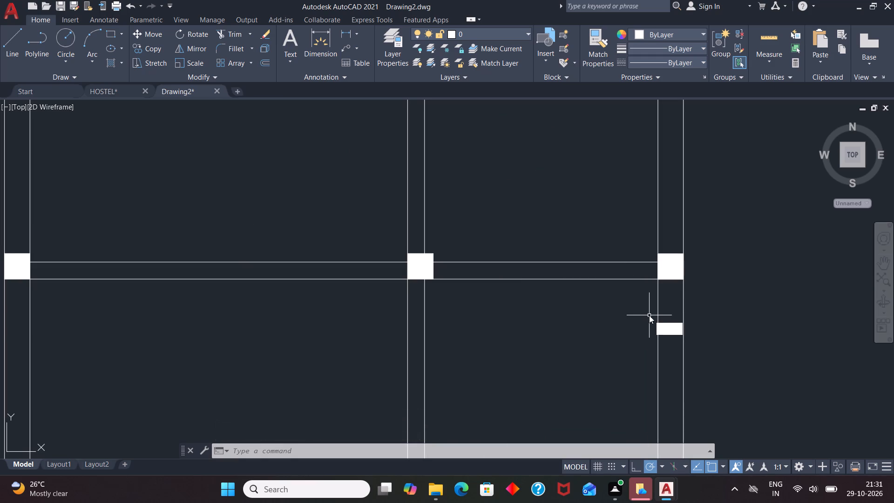
{"action": "key", "text": "Return"}
{"action": "type", "text": "TK"}
{"action": "key", "text": "Return"}
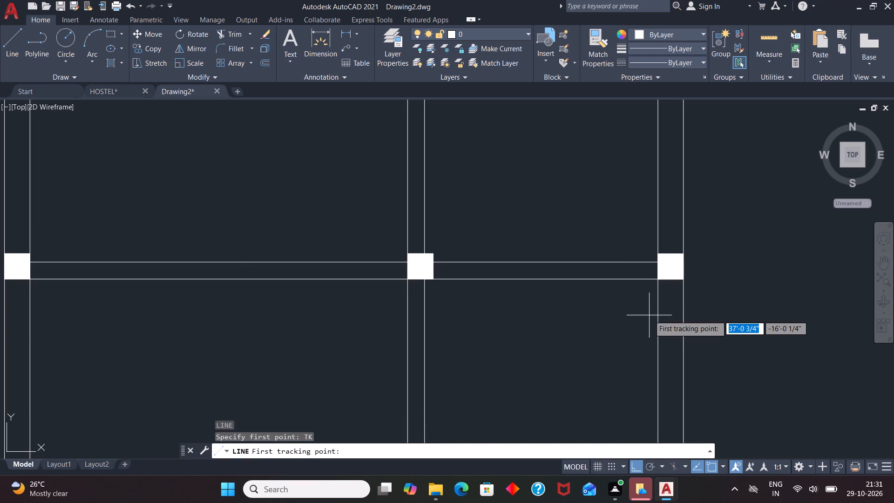
{"action": "left_click", "coordinate": [657, 264]}
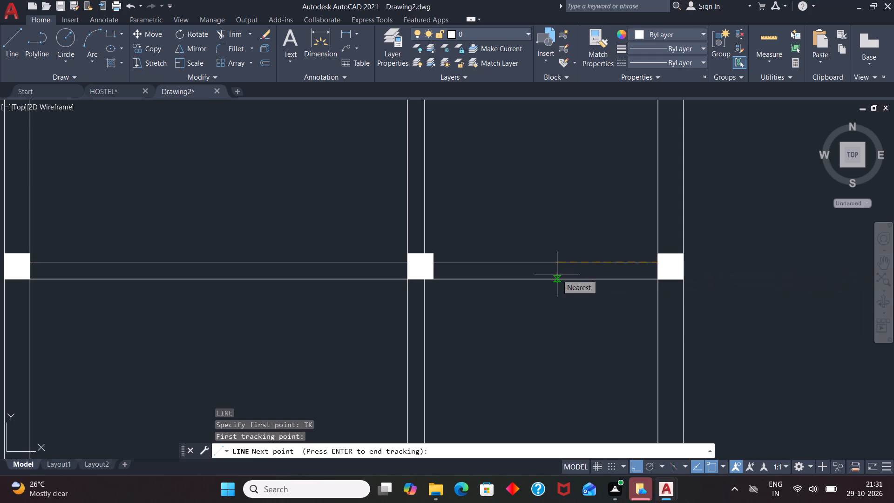
{"action": "key", "text": "1"}
{"action": "key", "text": "apostrophe"}
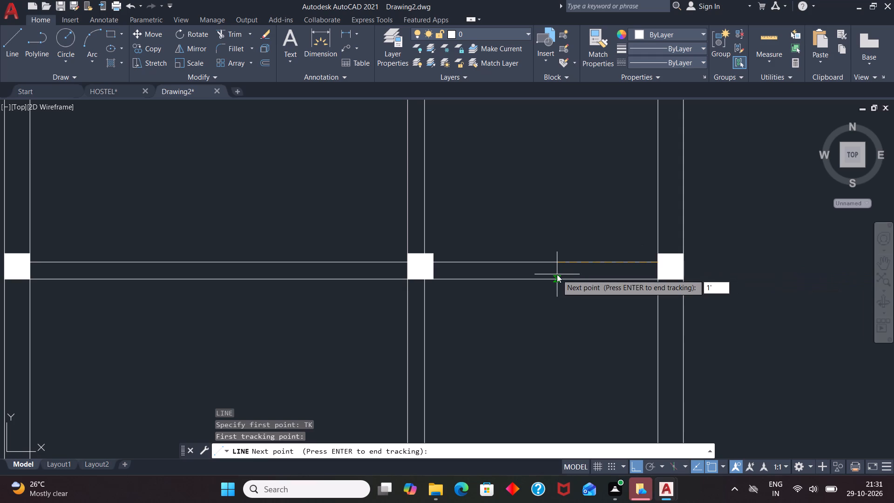
{"action": "type", "text": "6\""}
{"action": "key", "text": "Return"}
{"action": "key", "text": "Return"}
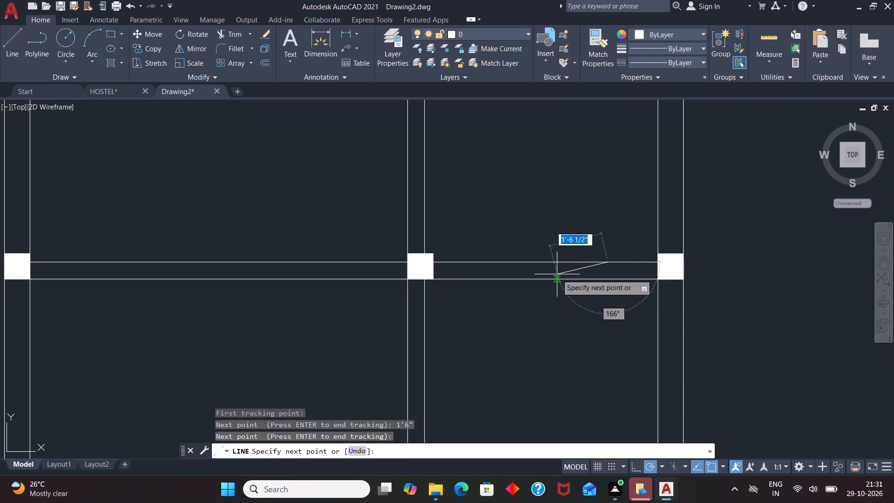
{"action": "left_click", "coordinate": [607, 282]}
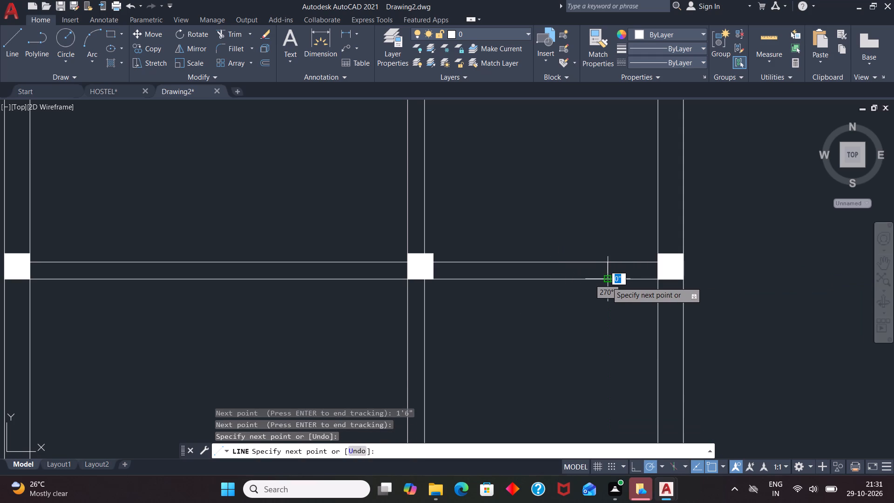
{"action": "key", "text": "space"}
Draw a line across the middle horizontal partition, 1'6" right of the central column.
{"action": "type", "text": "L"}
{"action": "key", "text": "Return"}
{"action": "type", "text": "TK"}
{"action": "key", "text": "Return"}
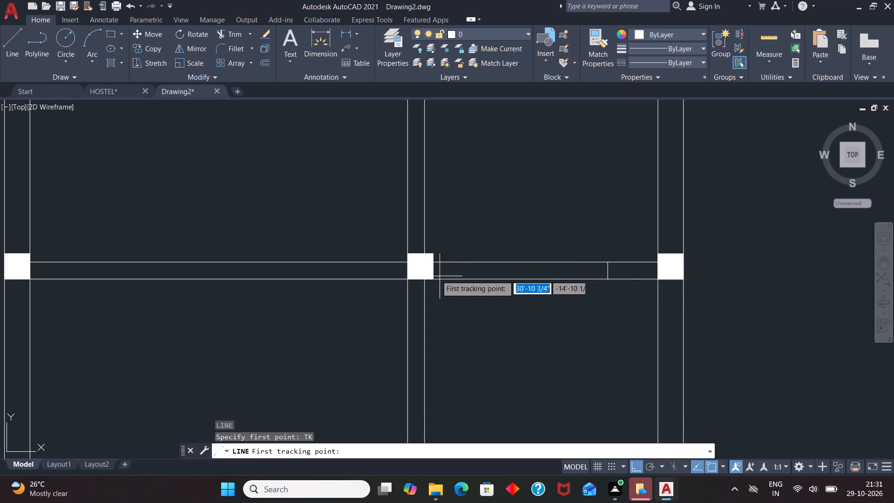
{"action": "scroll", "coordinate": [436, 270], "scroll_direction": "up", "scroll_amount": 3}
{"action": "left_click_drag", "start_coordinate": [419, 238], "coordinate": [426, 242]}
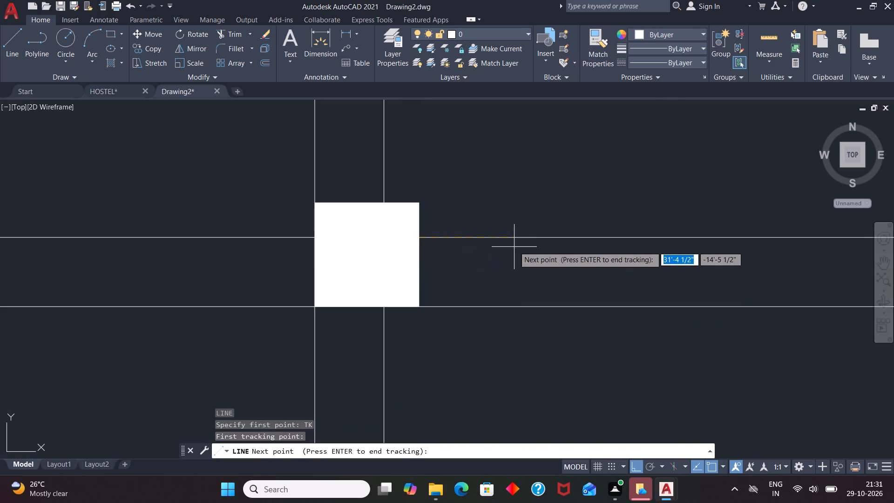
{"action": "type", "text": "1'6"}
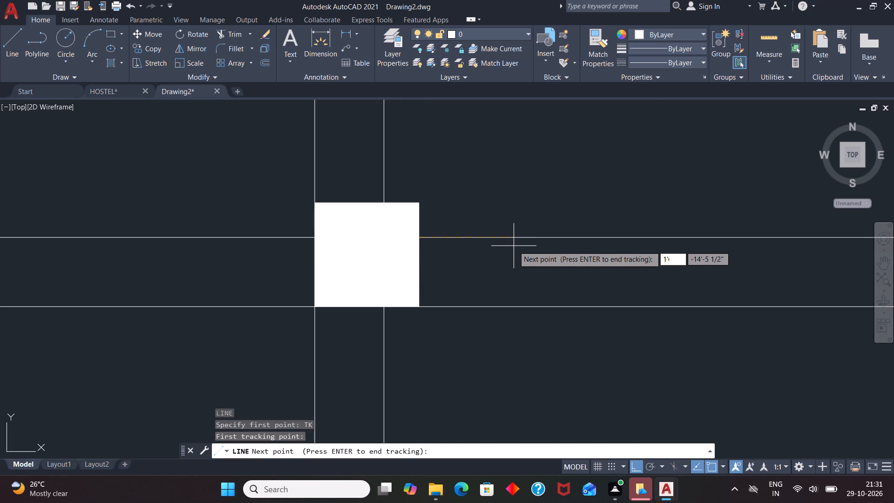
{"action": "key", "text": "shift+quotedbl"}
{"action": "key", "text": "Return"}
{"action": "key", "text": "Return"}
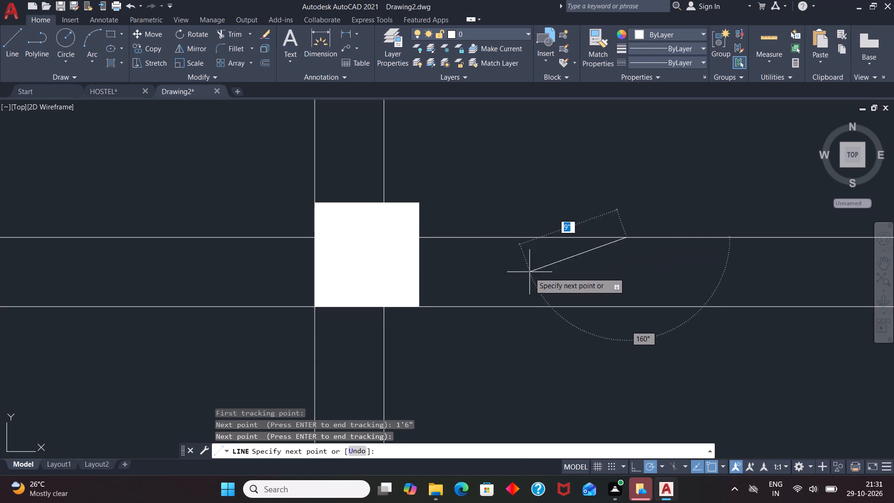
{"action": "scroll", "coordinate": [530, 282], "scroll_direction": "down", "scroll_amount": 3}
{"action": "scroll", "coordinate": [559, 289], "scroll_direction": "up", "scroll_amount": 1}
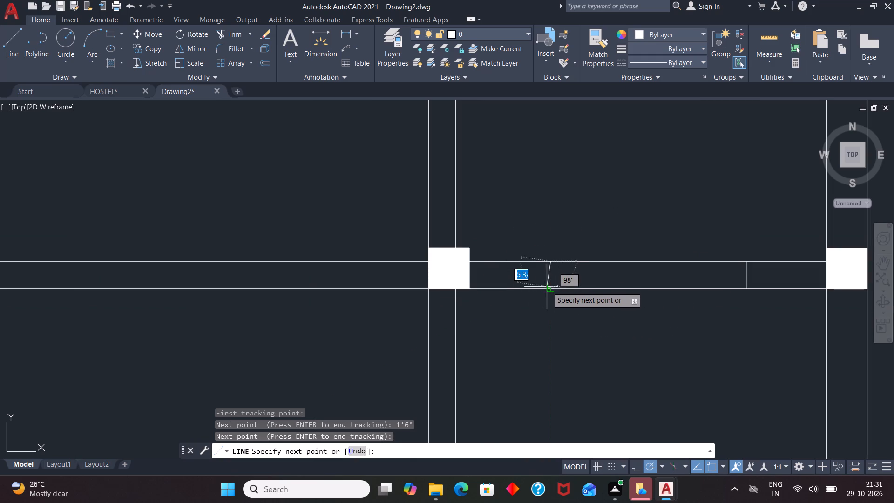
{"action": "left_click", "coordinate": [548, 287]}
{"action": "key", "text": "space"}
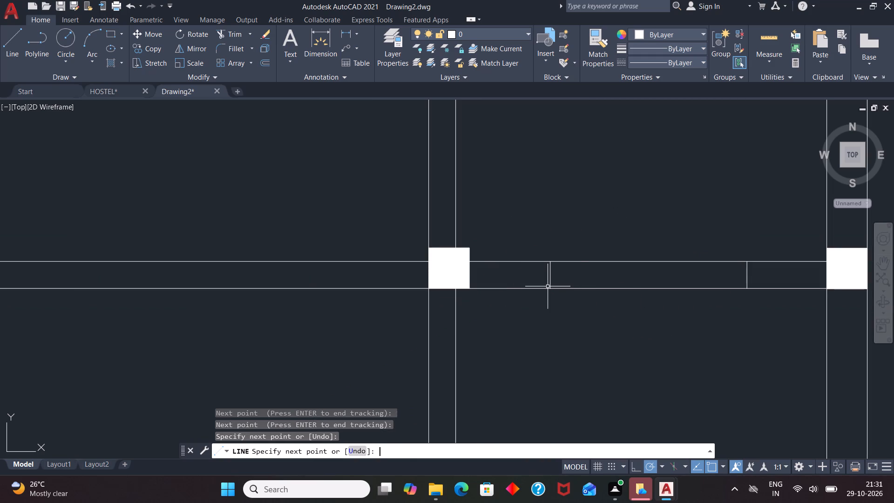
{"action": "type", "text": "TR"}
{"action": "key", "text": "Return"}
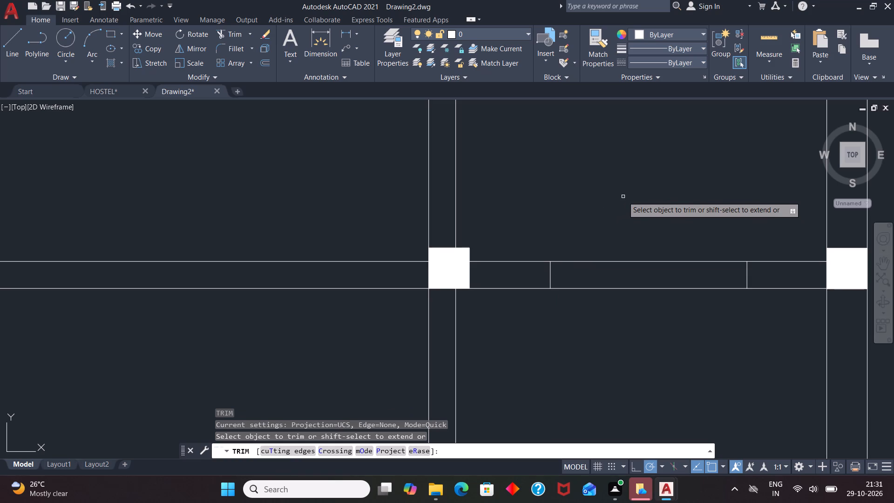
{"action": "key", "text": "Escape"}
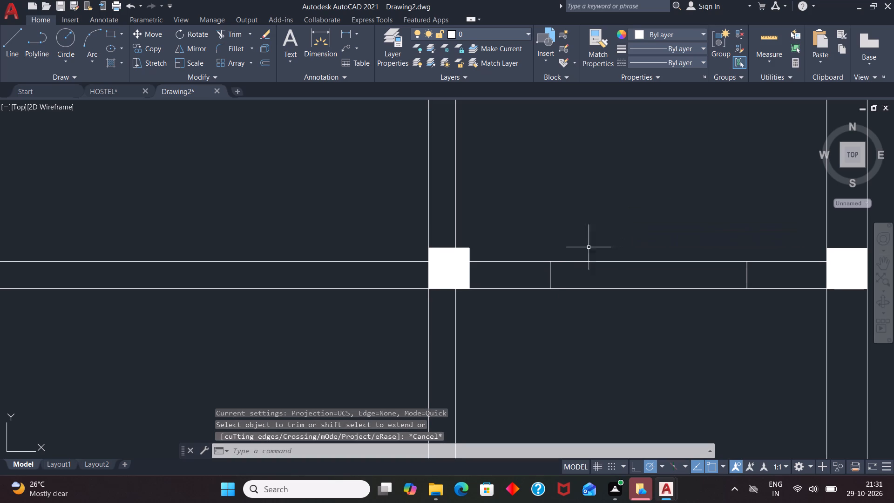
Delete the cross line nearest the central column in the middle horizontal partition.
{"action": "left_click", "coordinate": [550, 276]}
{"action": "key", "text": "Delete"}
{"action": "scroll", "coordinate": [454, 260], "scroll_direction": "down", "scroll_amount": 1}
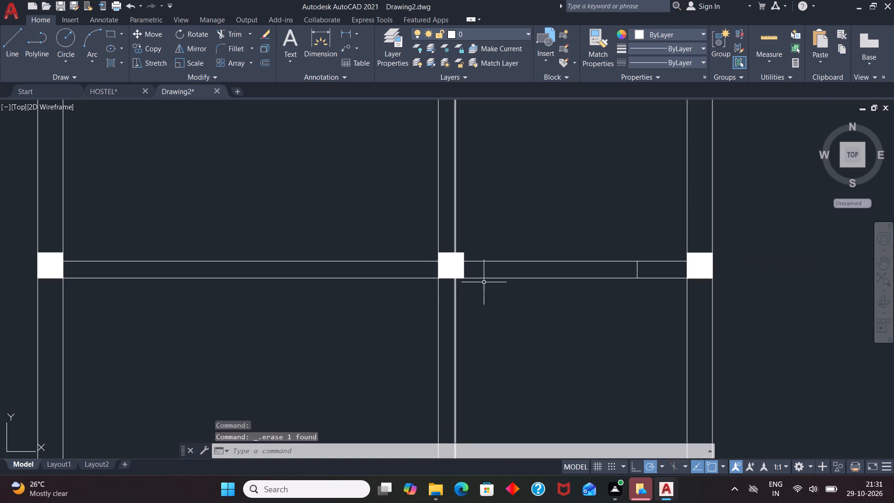
Offset the cross line near the right outer wall in the middle horizontal partition 2'6" toward the central column.
{"action": "scroll", "coordinate": [519, 311], "scroll_direction": "down", "scroll_amount": 1}
{"action": "key", "text": "o"}
{"action": "key", "text": "Return"}
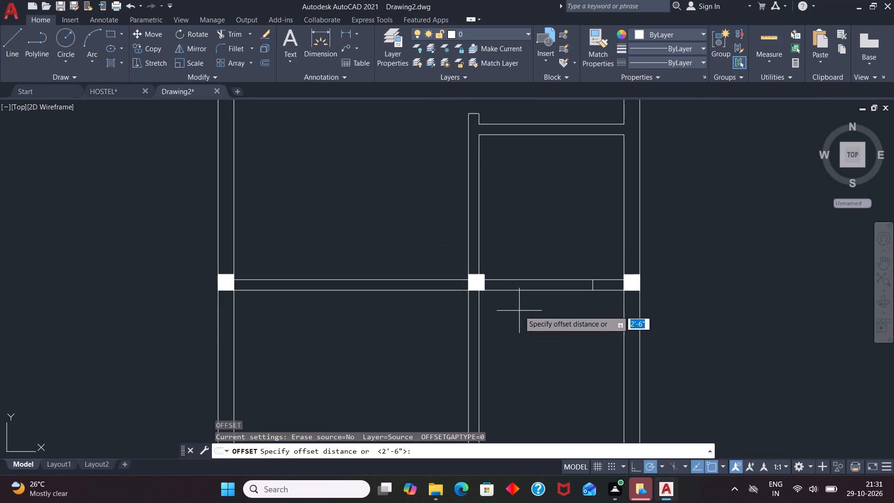
{"action": "key", "text": "2"}
{"action": "type", "text": "'6"}
{"action": "key", "text": "shift+quotedbl"}
{"action": "key", "text": "Return"}
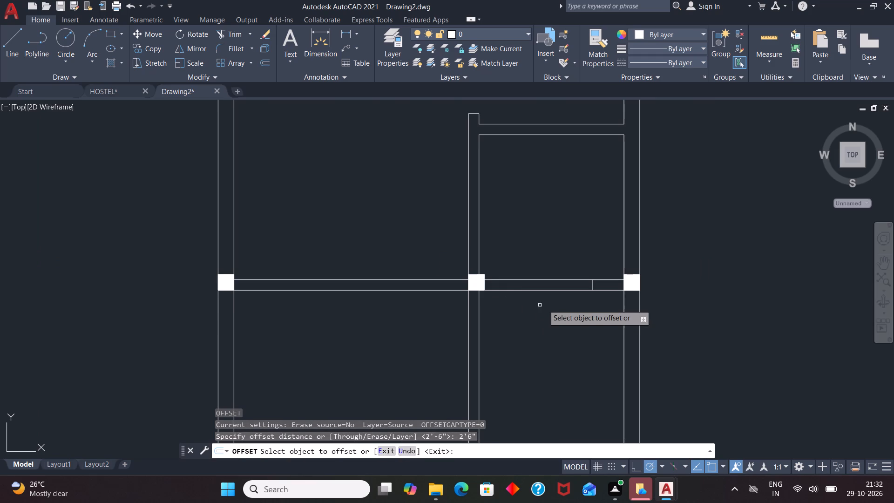
{"action": "left_click", "coordinate": [593, 284]}
{"action": "left_click", "coordinate": [533, 306]}
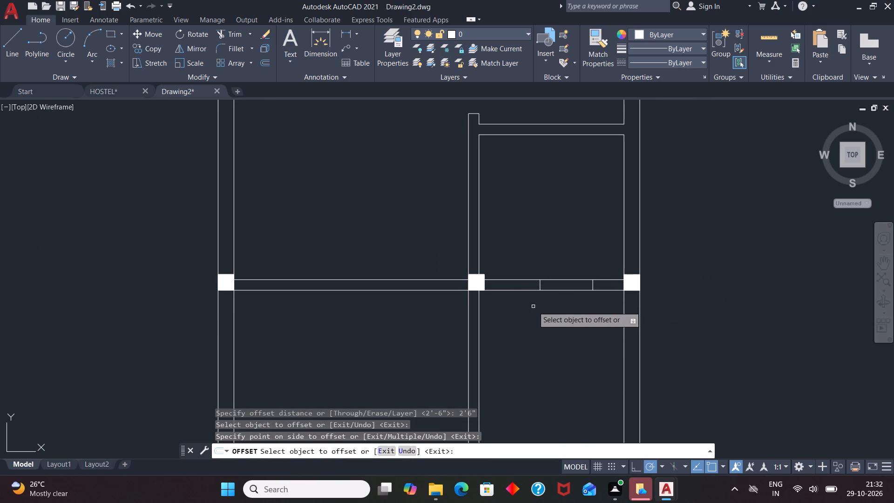
{"action": "key", "text": "space"}
Trim both faces of the middle horizontal partition between the two cross lines to open the 2'6" doorway.
{"action": "type", "text": "TR"}
{"action": "key", "text": "Return"}
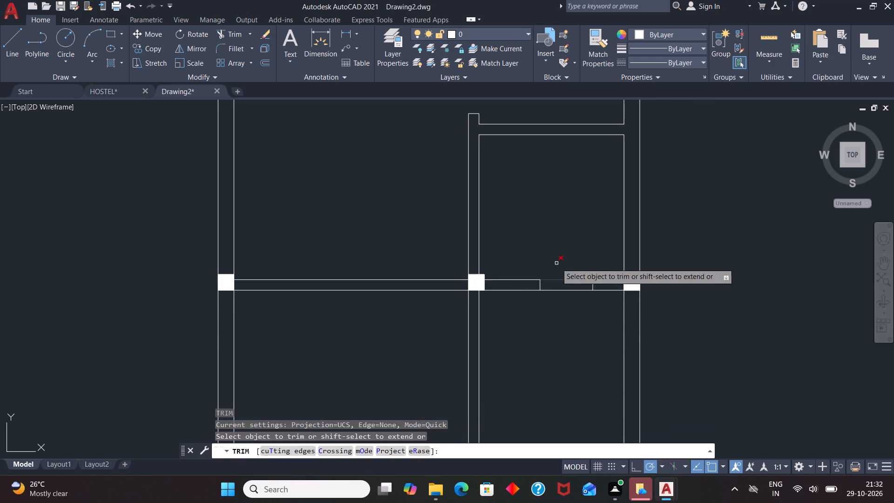
{"action": "left_click_drag", "start_coordinate": [556, 263], "coordinate": [567, 314]}
{"action": "key", "text": "space"}
Draw a line across the middle horizontal partition, 6" left of the central column.
{"action": "scroll", "coordinate": [576, 245], "scroll_direction": "down", "scroll_amount": 2}
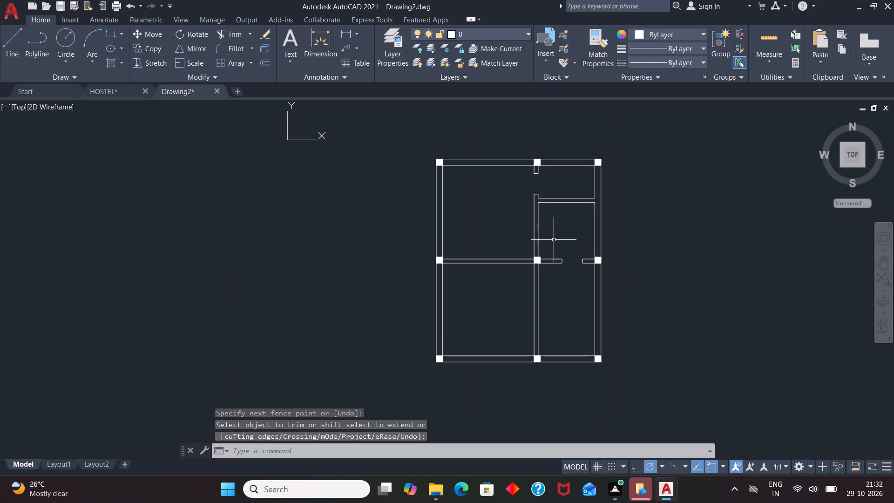
{"action": "scroll", "coordinate": [555, 231], "scroll_direction": "down", "scroll_amount": 1}
{"action": "scroll", "coordinate": [541, 248], "scroll_direction": "up", "scroll_amount": 1}
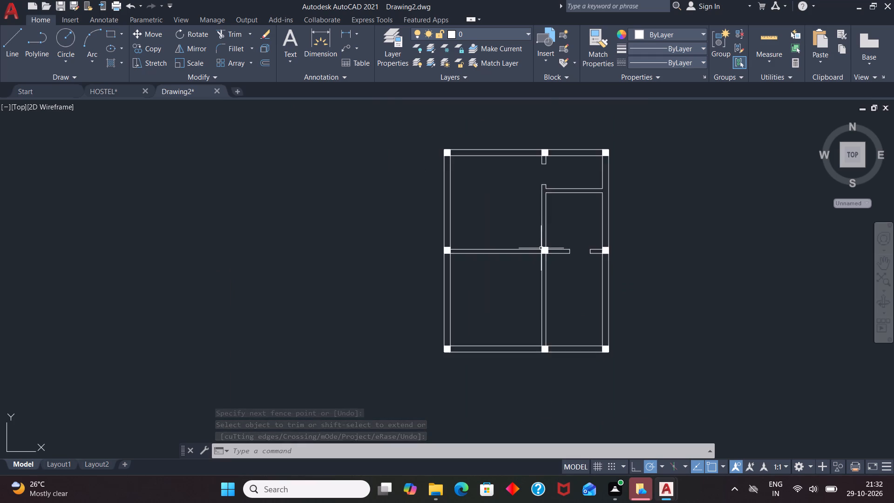
{"action": "scroll", "coordinate": [541, 248], "scroll_direction": "up", "scroll_amount": 1}
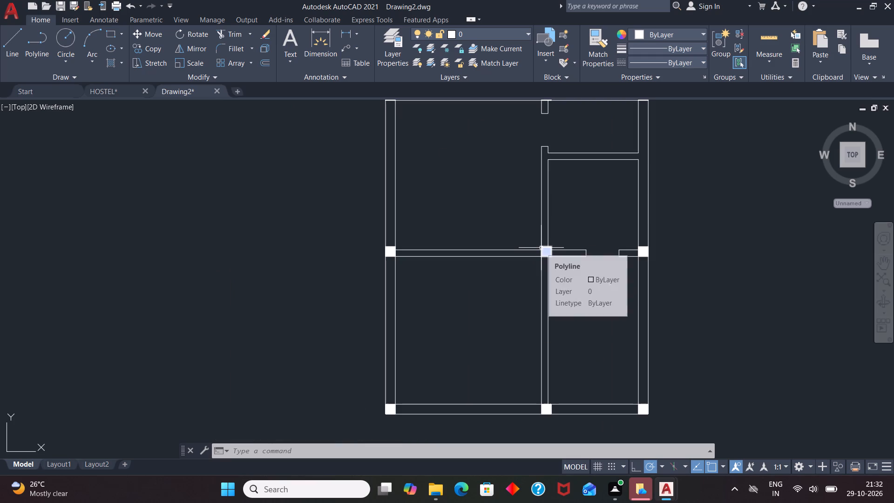
{"action": "scroll", "coordinate": [542, 249], "scroll_direction": "up", "scroll_amount": 1}
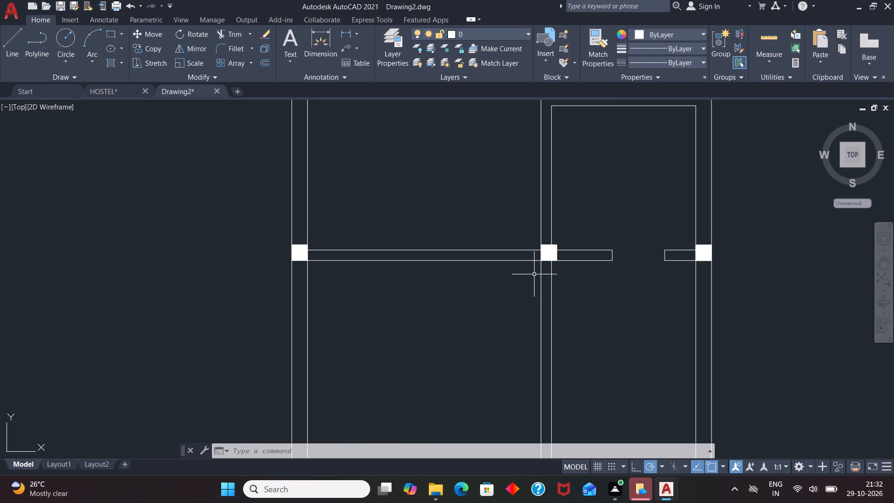
{"action": "key", "text": "l"}
{"action": "key", "text": "Return"}
{"action": "type", "text": "TK"}
{"action": "key", "text": "Return"}
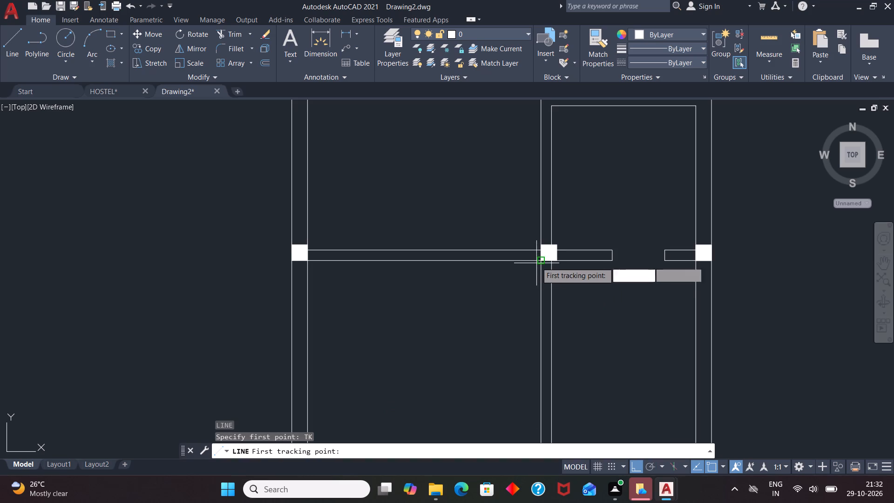
{"action": "scroll", "coordinate": [540, 259], "scroll_direction": "up", "scroll_amount": 3}
{"action": "left_click", "coordinate": [536, 217]}
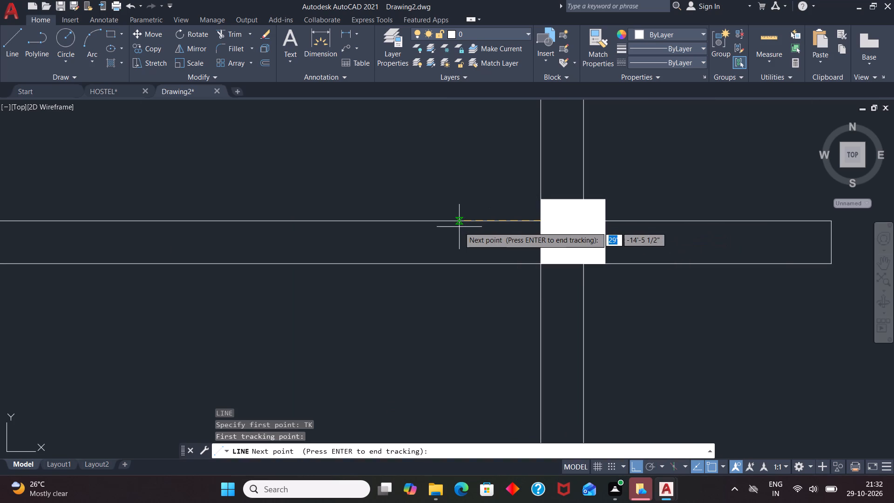
{"action": "key", "text": "6"}
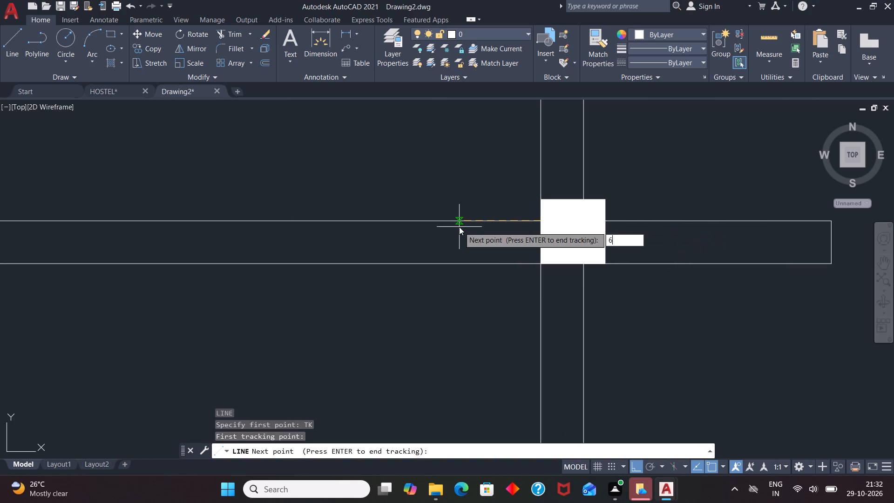
{"action": "key", "text": "Return"}
{"action": "key", "text": "Return"}
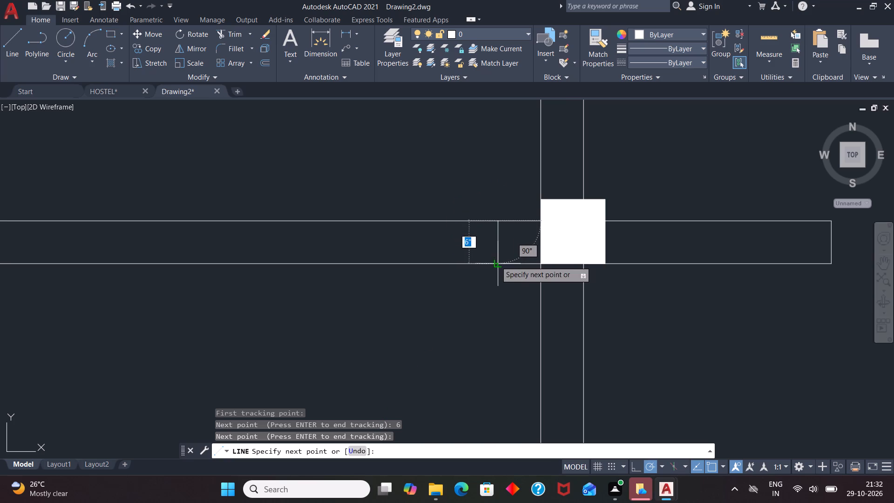
{"action": "left_click", "coordinate": [496, 262]}
{"action": "key", "text": "space"}
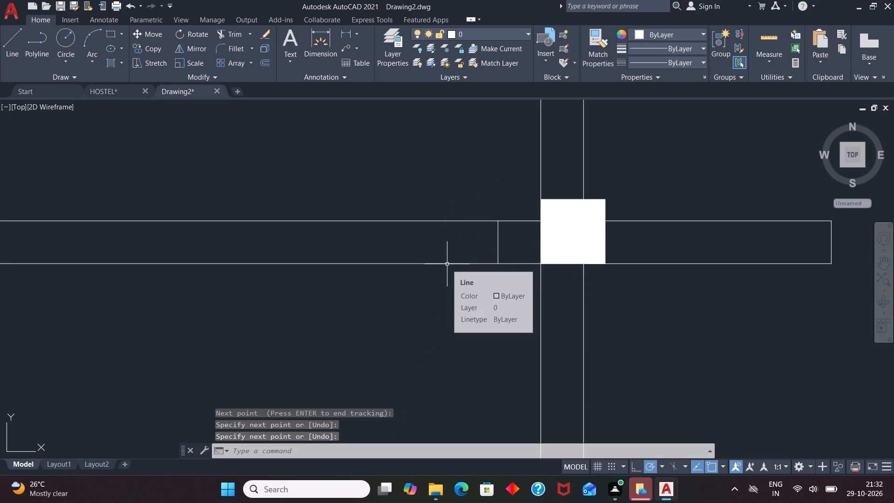
Offset the cross line beside the central column 3' toward the left outer wall.
{"action": "key", "text": "o"}
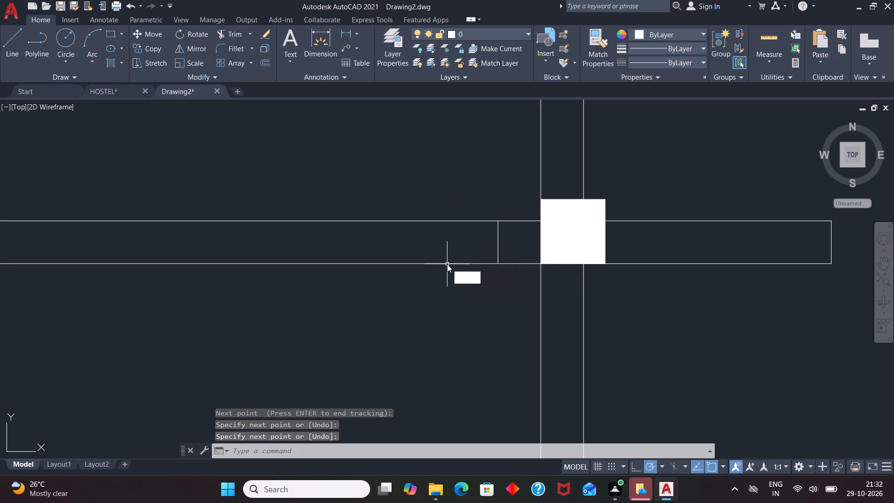
{"action": "key", "text": "Return"}
{"action": "scroll", "coordinate": [503, 244], "scroll_direction": "down", "scroll_amount": 2}
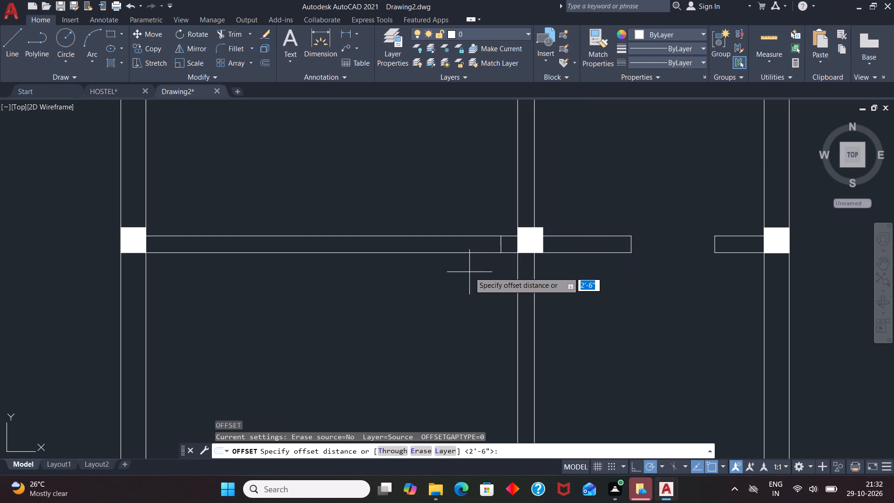
{"action": "type", "text": "3'"}
{"action": "key", "text": "Return"}
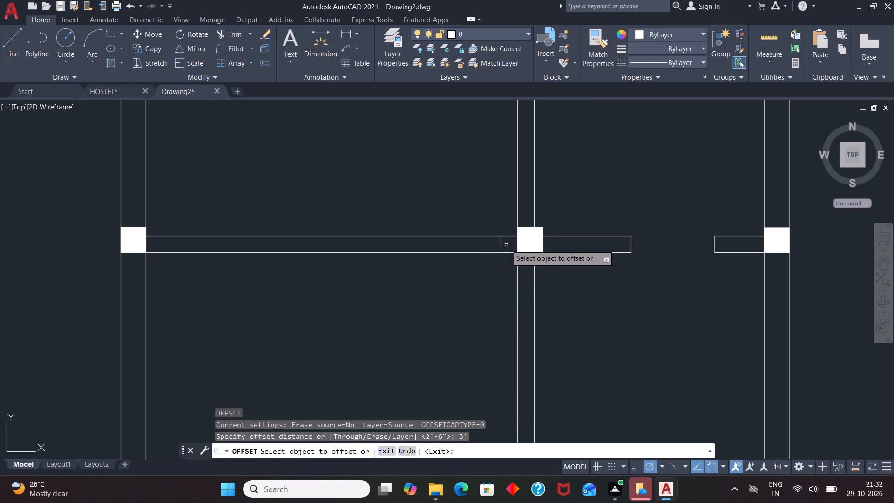
{"action": "left_click", "coordinate": [500, 242]}
{"action": "left_click", "coordinate": [379, 277]}
{"action": "key", "text": "space"}
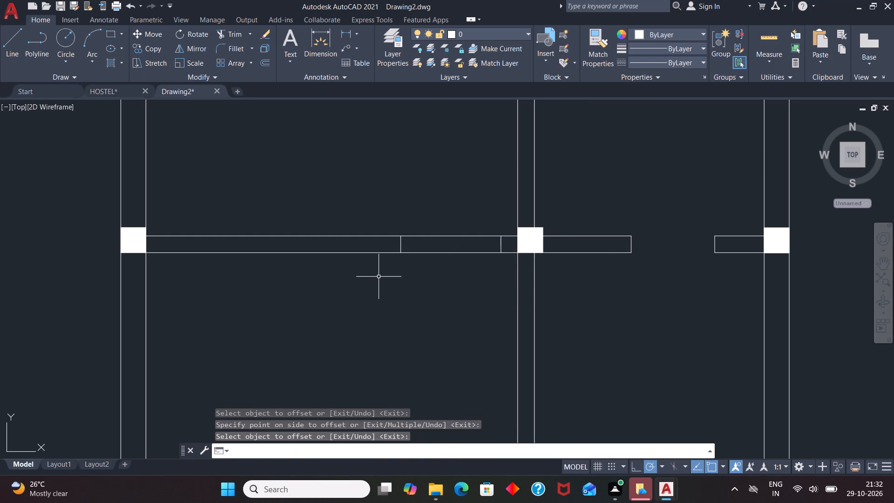
Trim both faces of the middle horizontal partition between the two cross lines left of the central column, opening a 3' doorway.
{"action": "type", "text": "TR"}
{"action": "key", "text": "Return"}
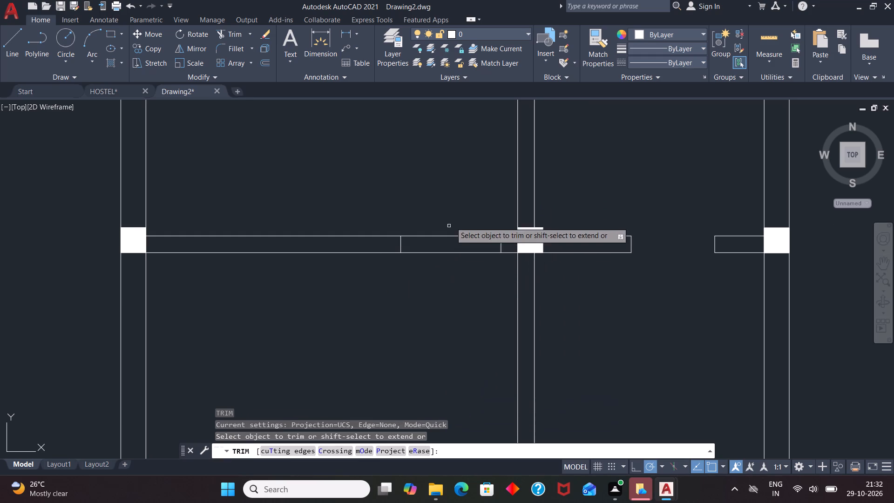
{"action": "left_click_drag", "start_coordinate": [455, 209], "coordinate": [450, 288]}
{"action": "key", "text": "Escape"}
Trim away both lines of the vertical partition between the central column and the bottom outer wall.
{"action": "scroll", "coordinate": [467, 228], "scroll_direction": "down", "scroll_amount": 3}
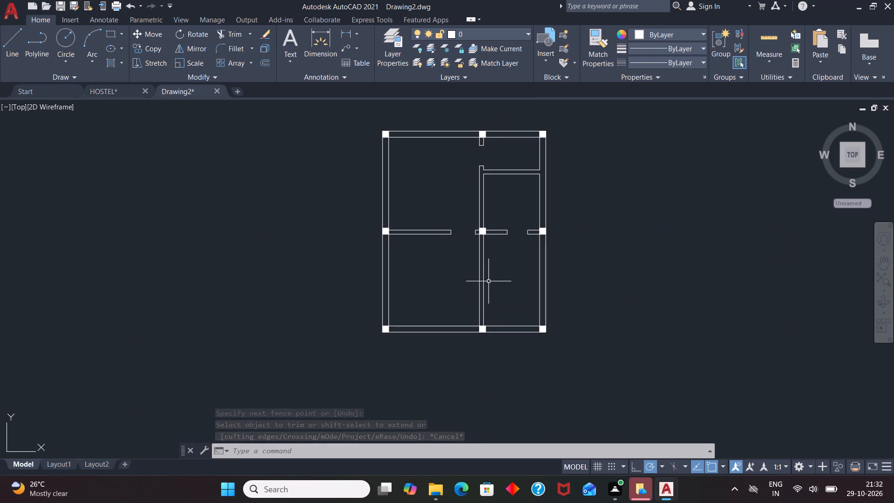
{"action": "type", "text": "TR"}
{"action": "key", "text": "Return"}
{"action": "left_click_drag", "start_coordinate": [490, 280], "coordinate": [452, 281]}
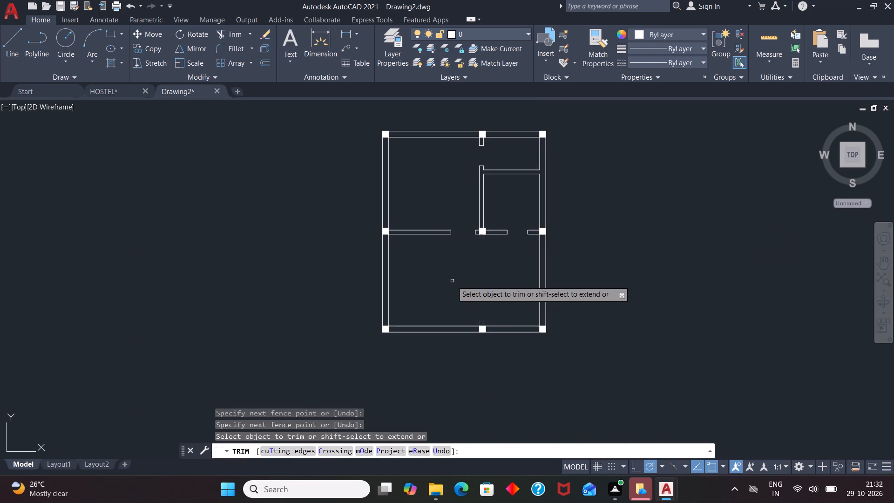
{"action": "key", "text": "Escape"}
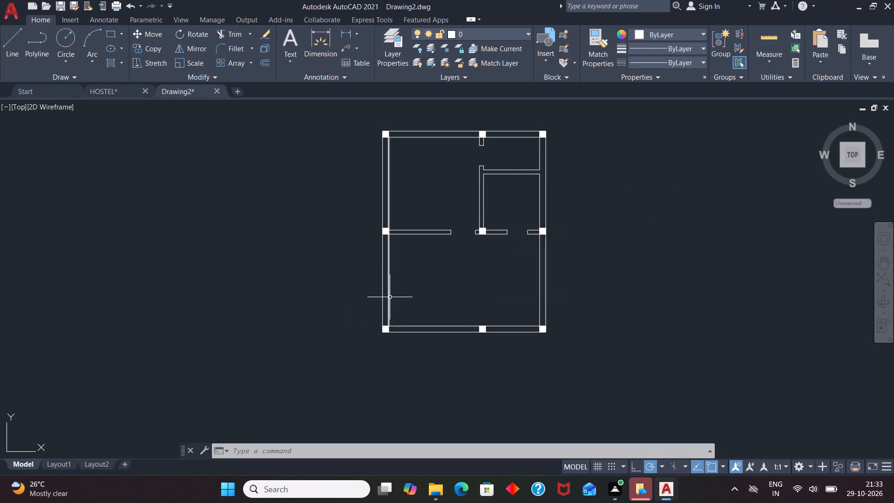
Draw a vertical line from the middle partition's lower face to the bottom wall's inner face, 7' right of the left outer wall.
{"action": "key", "text": "l"}
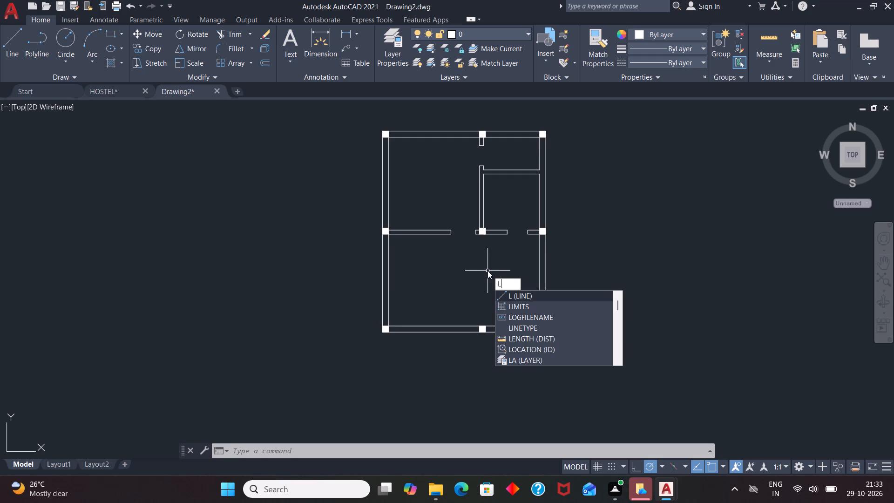
{"action": "key", "text": "Return"}
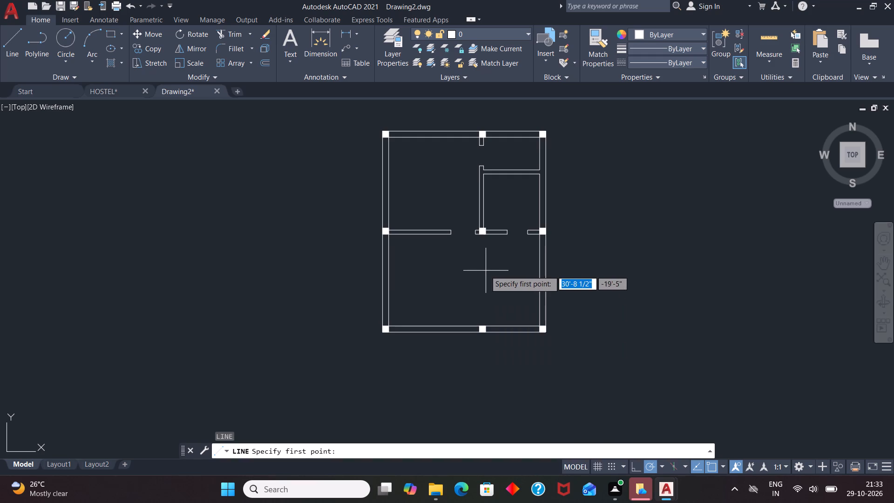
{"action": "scroll", "coordinate": [395, 238], "scroll_direction": "up", "scroll_amount": 3}
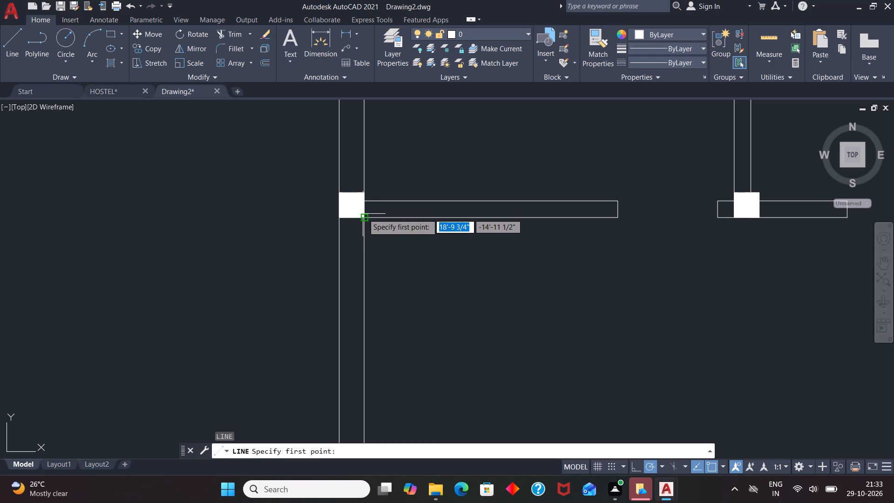
{"action": "key", "text": "t"}
{"action": "key", "text": "k"}
{"action": "key", "text": "Return"}
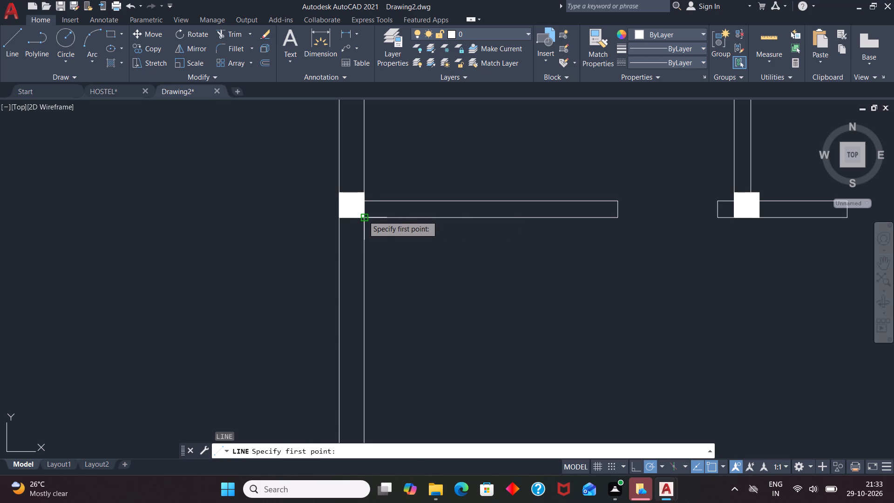
{"action": "left_click_drag", "start_coordinate": [363, 218], "coordinate": [367, 218]}
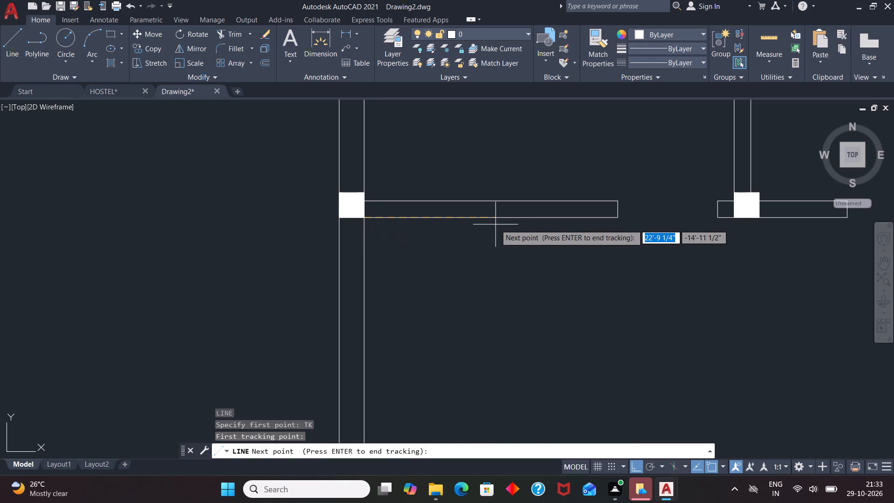
{"action": "type", "text": "7'"}
{"action": "key", "text": "Return"}
{"action": "key", "text": "Return"}
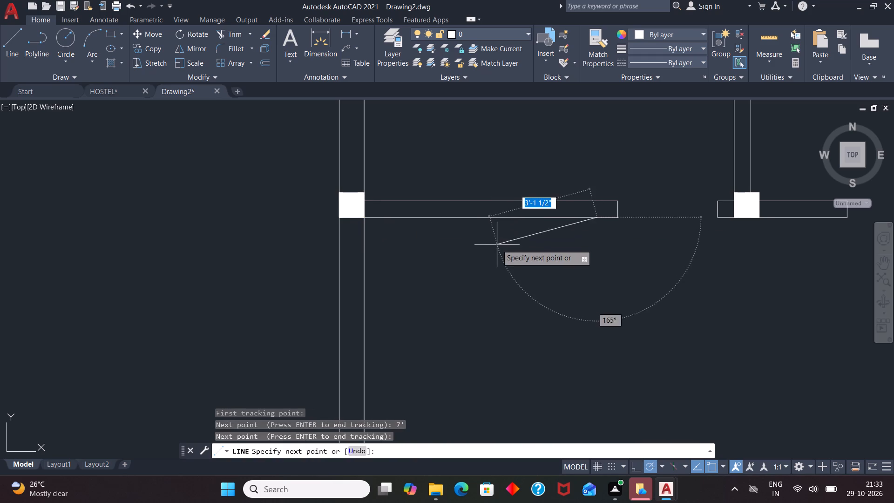
{"action": "scroll", "coordinate": [497, 245], "scroll_direction": "down", "scroll_amount": 3}
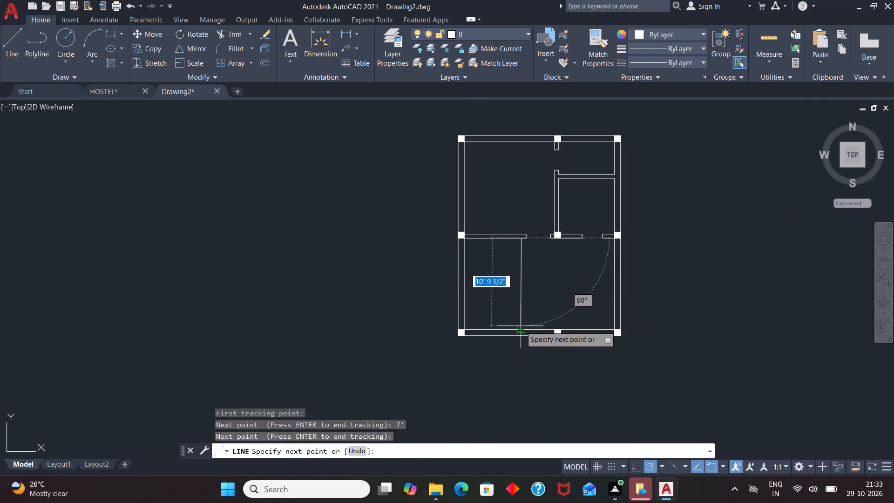
{"action": "scroll", "coordinate": [522, 327], "scroll_direction": "up", "scroll_amount": 2}
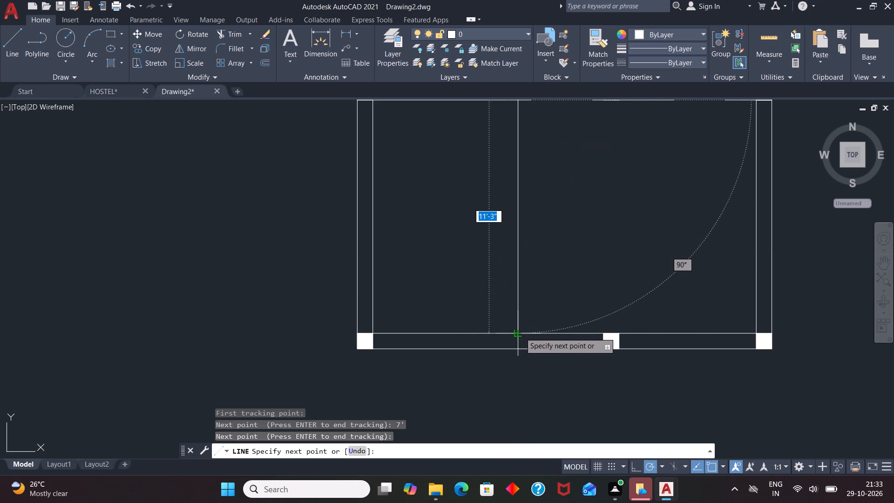
{"action": "left_click", "coordinate": [520, 333]}
{"action": "key", "text": "space"}
Offset the new vertical line in the lower room 6" to the right to form a partition.
{"action": "scroll", "coordinate": [483, 340], "scroll_direction": "down", "scroll_amount": 1}
{"action": "key", "text": "o"}
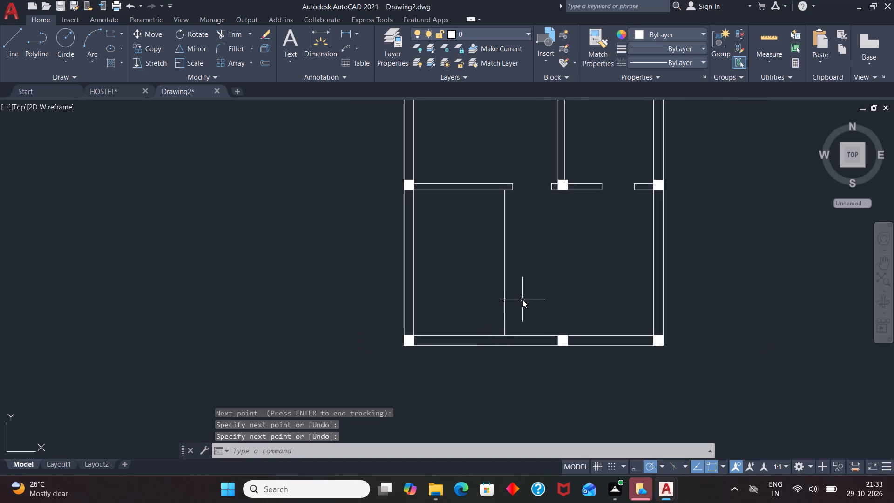
{"action": "key", "text": "Return"}
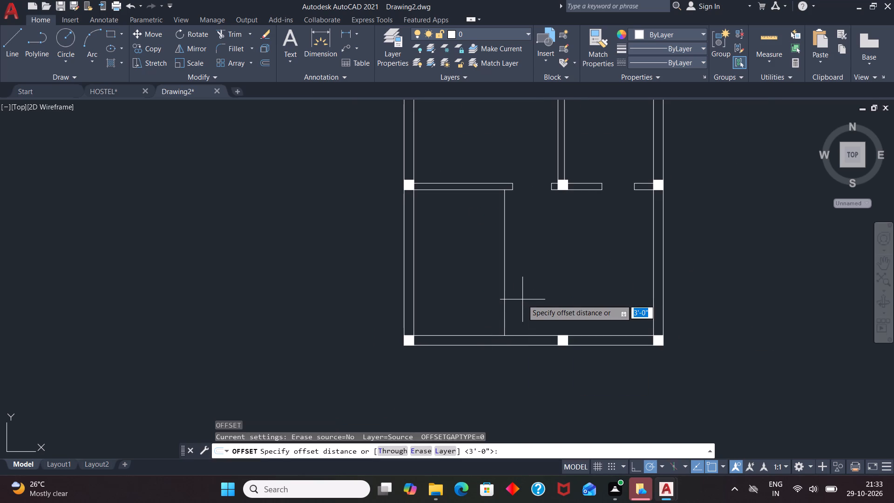
{"action": "key", "text": "6"}
{"action": "key", "text": "Return"}
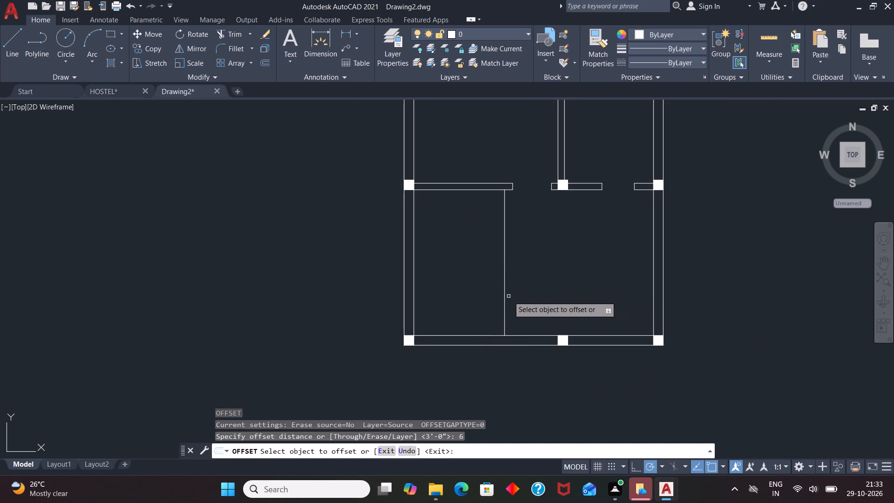
{"action": "left_click_drag", "start_coordinate": [504, 293], "coordinate": [508, 292]}
{"action": "left_click", "coordinate": [533, 279]}
{"action": "key", "text": "space"}
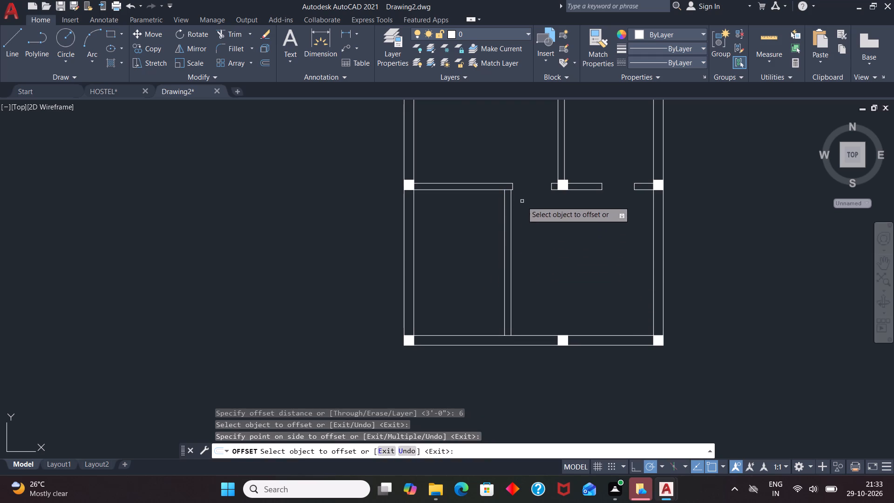
Trim the middle horizontal partition's lower face between the two lines of the new vertical partition.
{"action": "key", "text": "t"}
{"action": "key", "text": "r"}
{"action": "key", "text": "Return"}
{"action": "scroll", "coordinate": [513, 183], "scroll_direction": "up", "scroll_amount": 2}
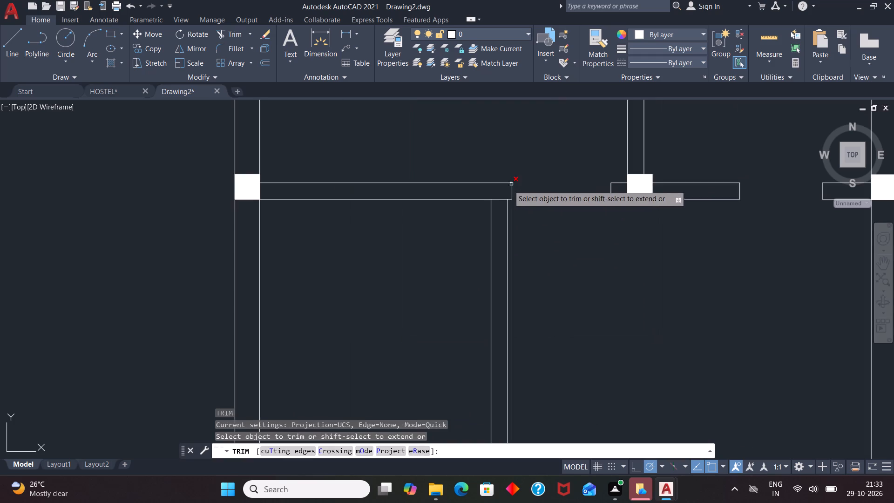
{"action": "left_click", "coordinate": [501, 200]}
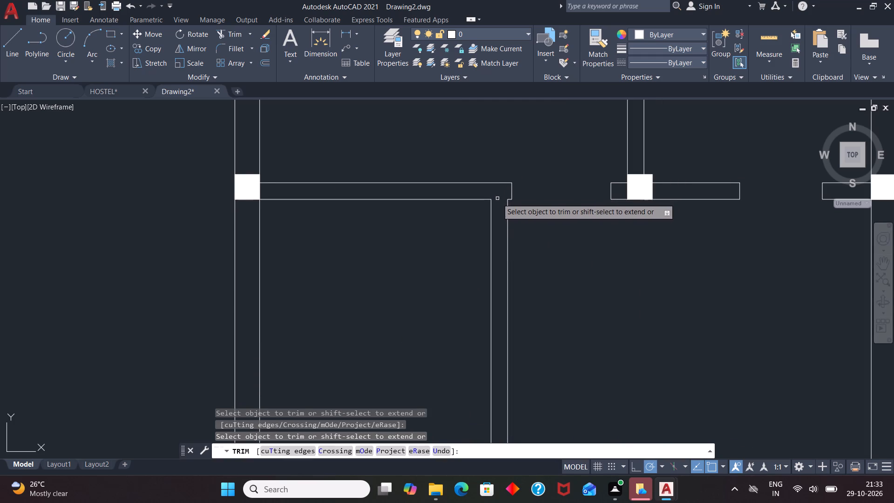
{"action": "key", "text": "space"}
Trim the bottom outer wall's inner face between the two lines of the new vertical partition.
{"action": "scroll", "coordinate": [497, 198], "scroll_direction": "down", "scroll_amount": 3}
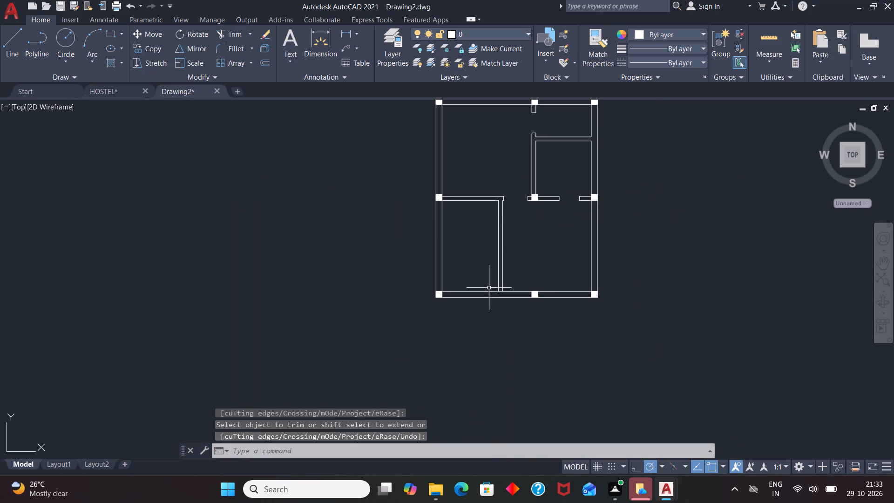
{"action": "type", "text": "TR"}
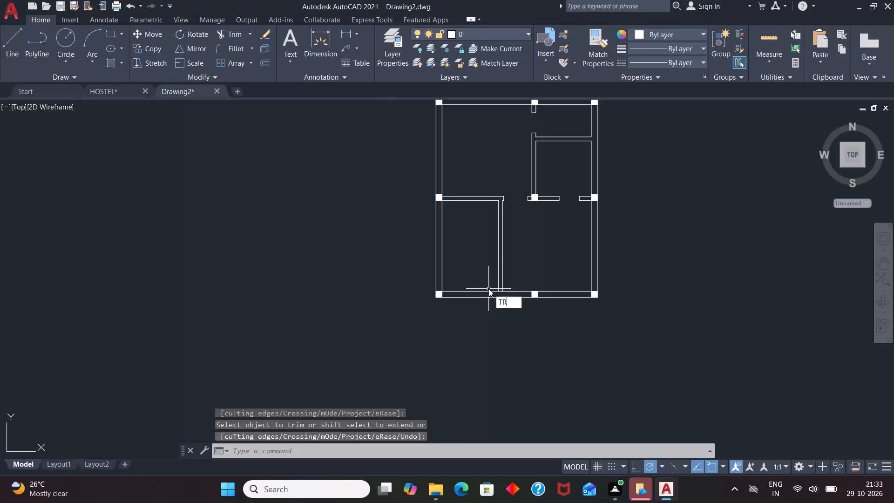
{"action": "key", "text": "Return"}
{"action": "scroll", "coordinate": [501, 293], "scroll_direction": "up", "scroll_amount": 4}
{"action": "left_click", "coordinate": [491, 279]}
{"action": "key", "text": "Escape"}
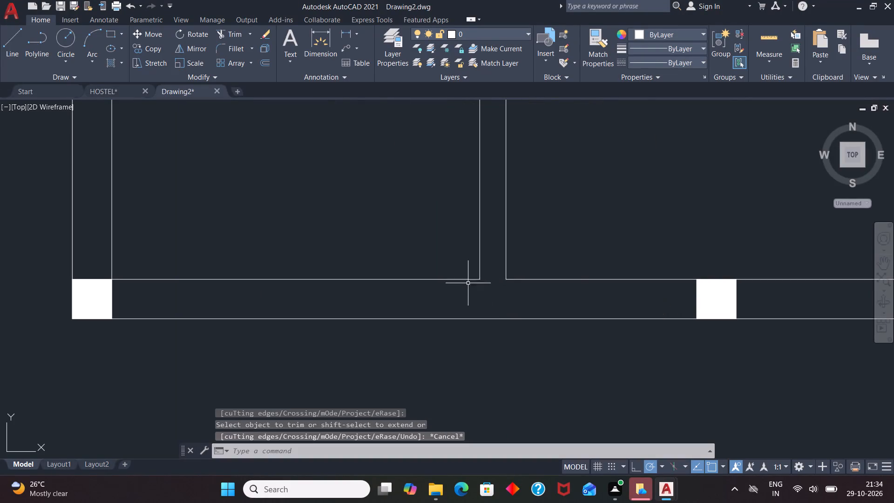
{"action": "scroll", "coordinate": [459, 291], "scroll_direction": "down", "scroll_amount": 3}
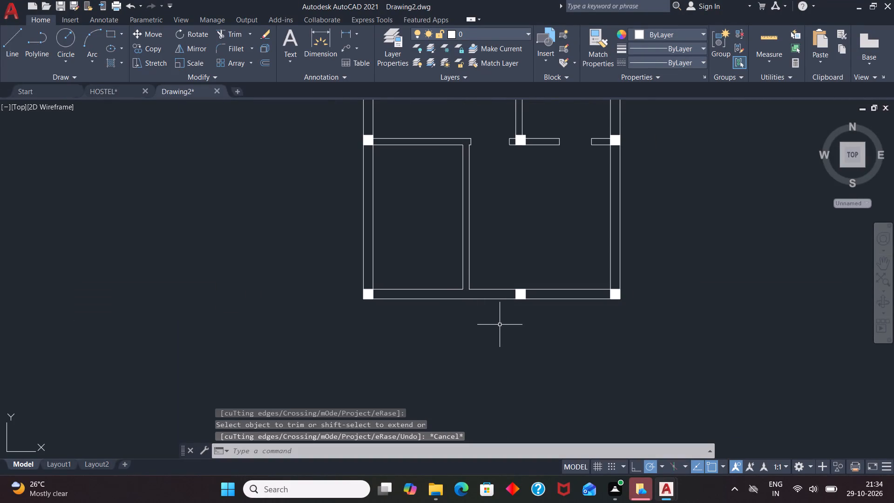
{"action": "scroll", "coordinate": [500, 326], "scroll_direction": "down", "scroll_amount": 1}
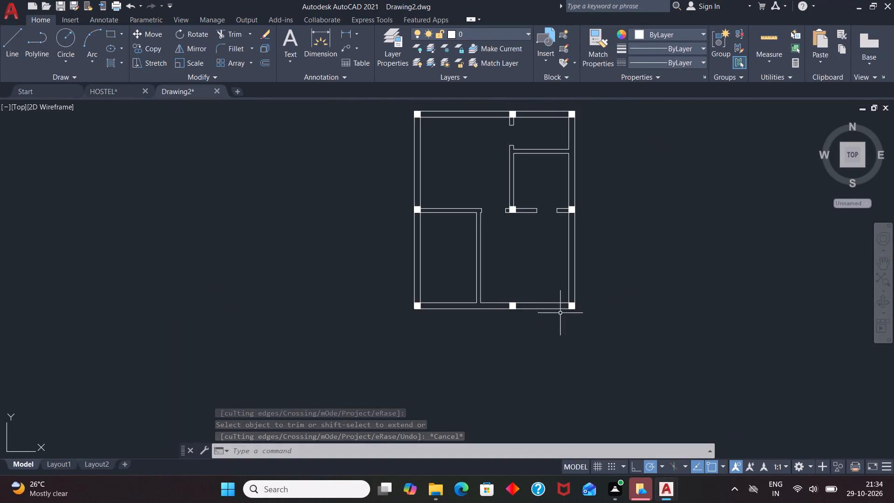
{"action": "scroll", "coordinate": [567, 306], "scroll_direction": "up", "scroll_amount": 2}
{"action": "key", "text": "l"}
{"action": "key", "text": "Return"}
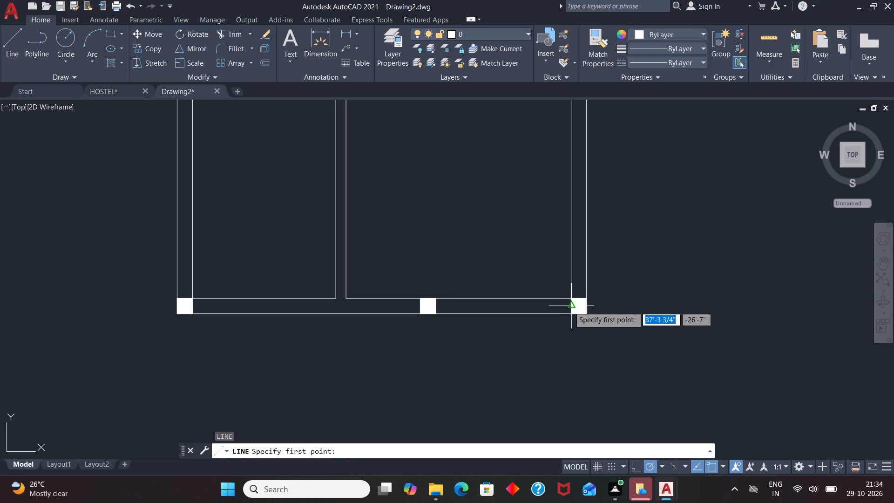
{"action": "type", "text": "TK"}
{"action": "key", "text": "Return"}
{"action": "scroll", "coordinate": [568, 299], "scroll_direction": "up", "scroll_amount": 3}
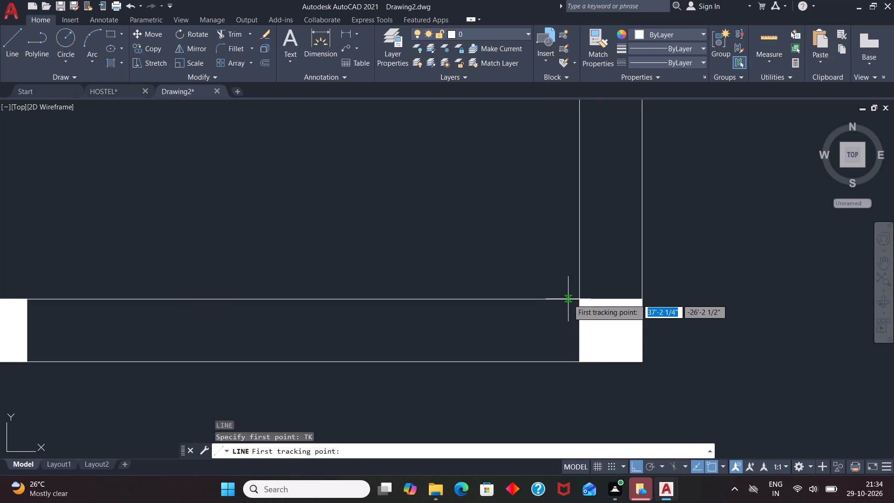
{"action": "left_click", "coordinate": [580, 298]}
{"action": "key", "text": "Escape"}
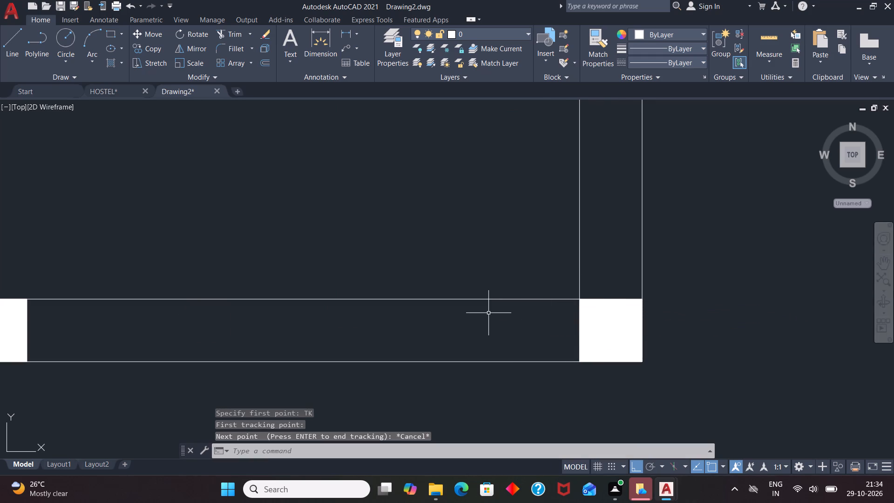
Draw a vertical line across the bottom outer wall's thickness, 9" left of the bottom-right corner column's inner edge.
{"action": "key", "text": "l"}
{"action": "key", "text": "Return"}
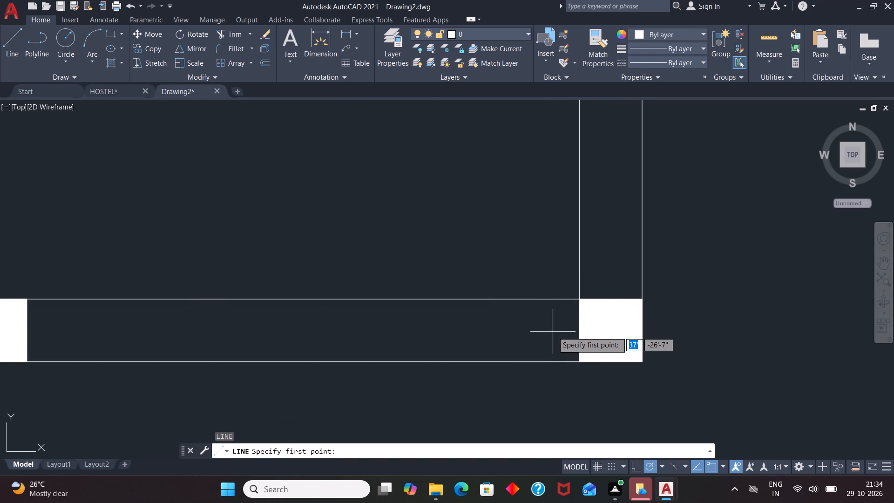
{"action": "type", "text": "TK"}
{"action": "key", "text": "Return"}
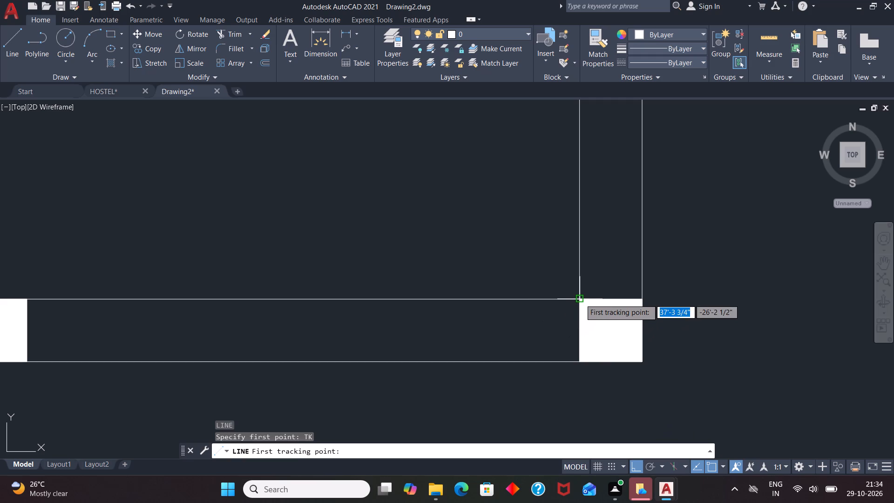
{"action": "left_click", "coordinate": [580, 299]}
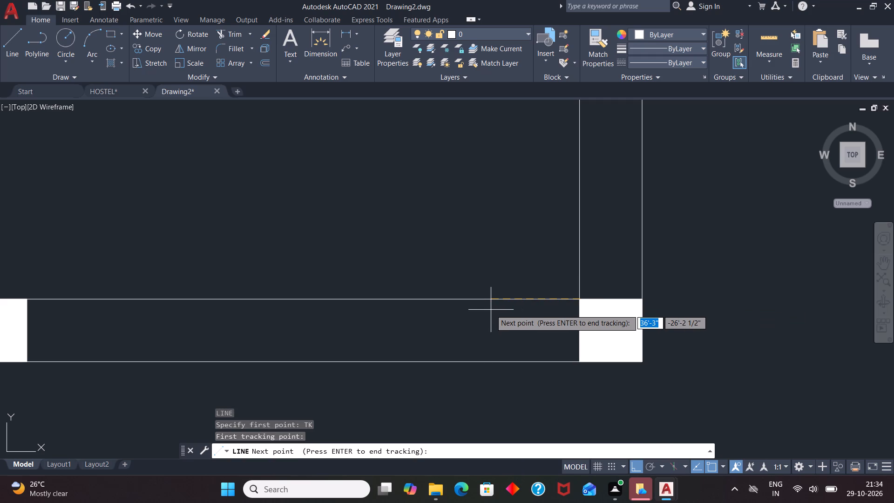
{"action": "key", "text": "9"}
{"action": "key", "text": "Return"}
{"action": "key", "text": "Return"}
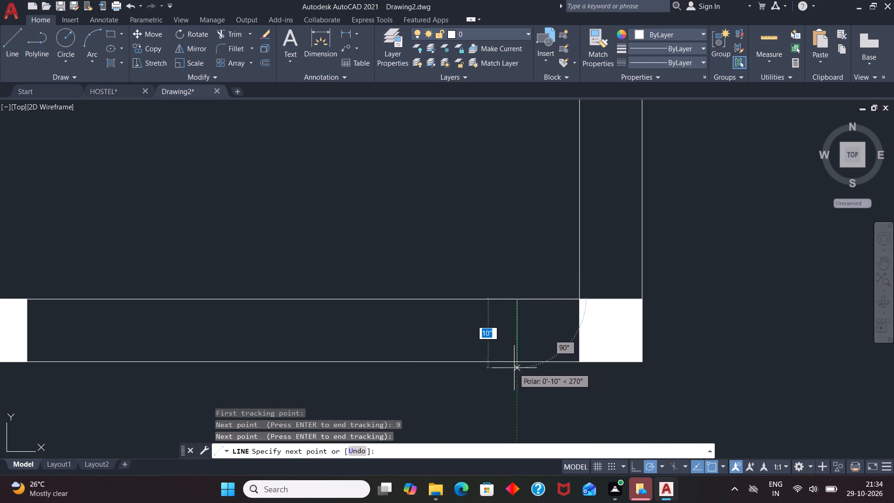
{"action": "left_click", "coordinate": [515, 360]}
{"action": "key", "text": "space"}
Offset the short cross line in the bottom wall 3'6" to the left to mark the door opening.
{"action": "scroll", "coordinate": [599, 343], "scroll_direction": "down", "scroll_amount": 2}
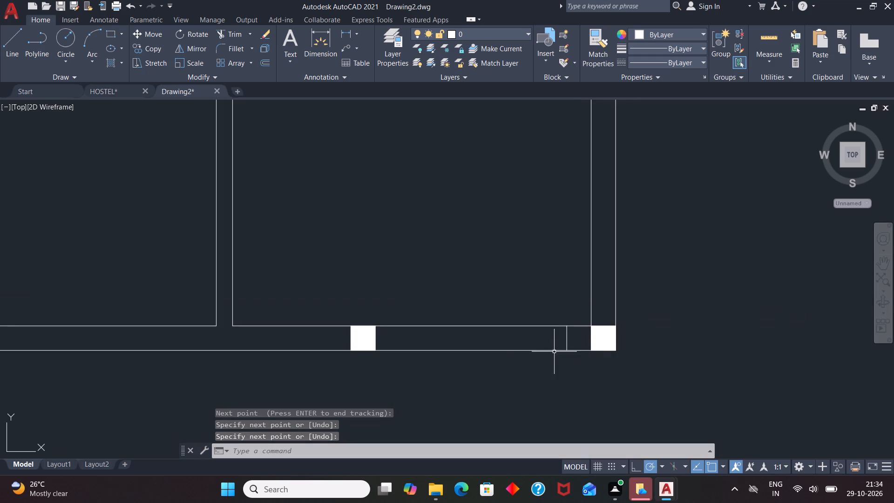
{"action": "key", "text": "o"}
{"action": "key", "text": "Return"}
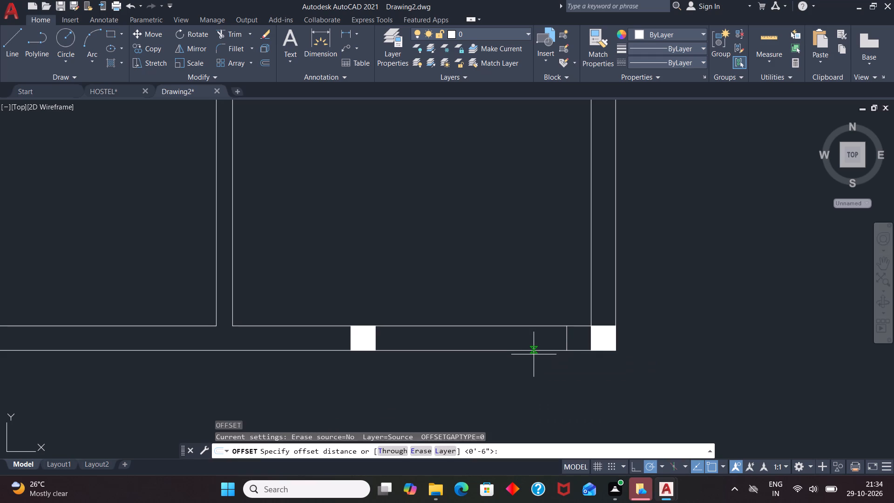
{"action": "type", "text": "3'6"}
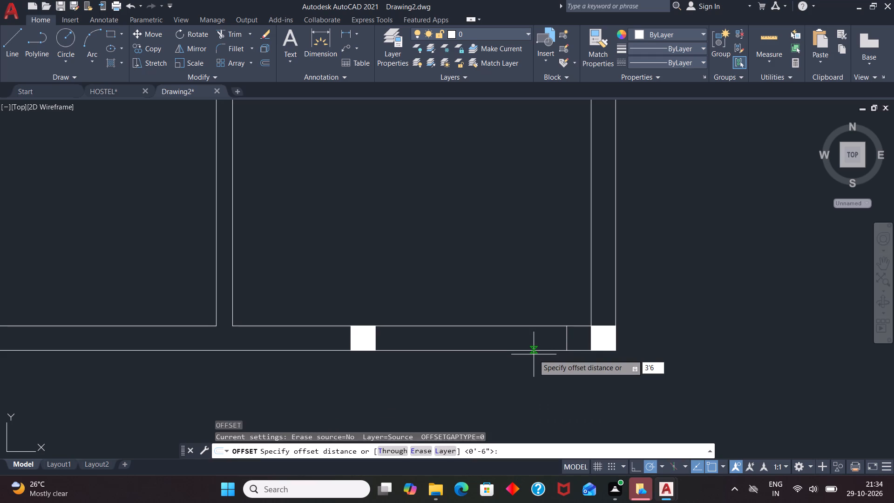
{"action": "key", "text": "shift+quotedbl"}
{"action": "key", "text": "Return"}
{"action": "left_click", "coordinate": [567, 336]}
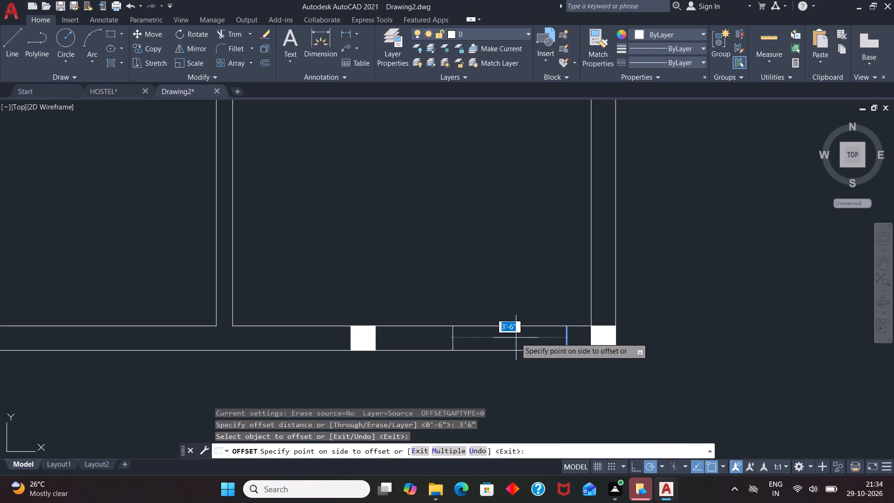
{"action": "left_click", "coordinate": [515, 338]}
{"action": "key", "text": "space"}
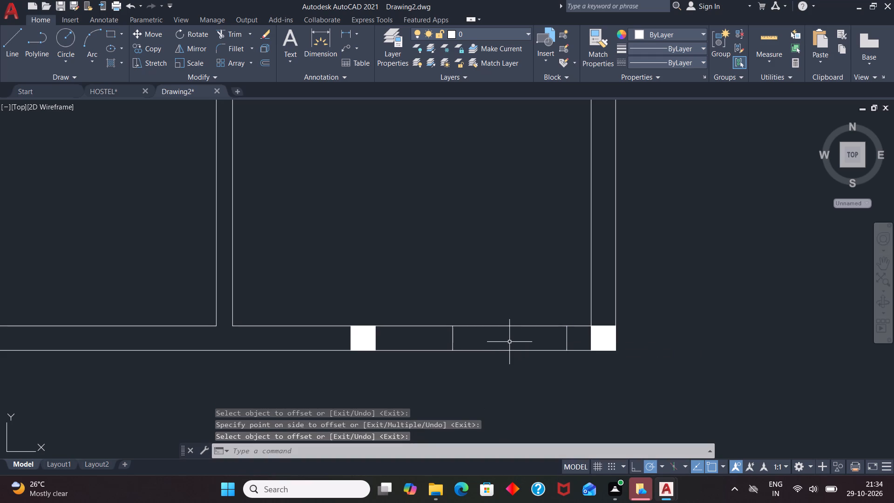
Trim the bottom outer wall's inner face between the two door-opening cross lines.
{"action": "type", "text": "TR"}
{"action": "key", "text": "Return"}
{"action": "left_click", "coordinate": [521, 326]}
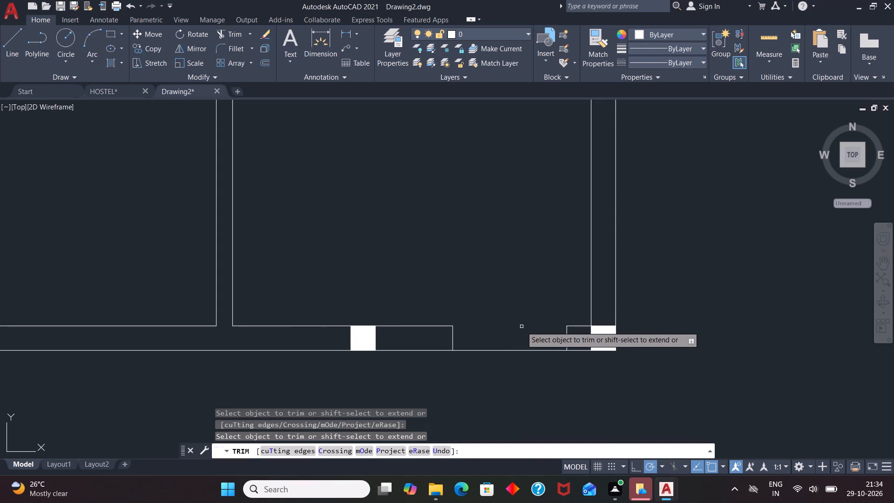
{"action": "key", "text": "Escape"}
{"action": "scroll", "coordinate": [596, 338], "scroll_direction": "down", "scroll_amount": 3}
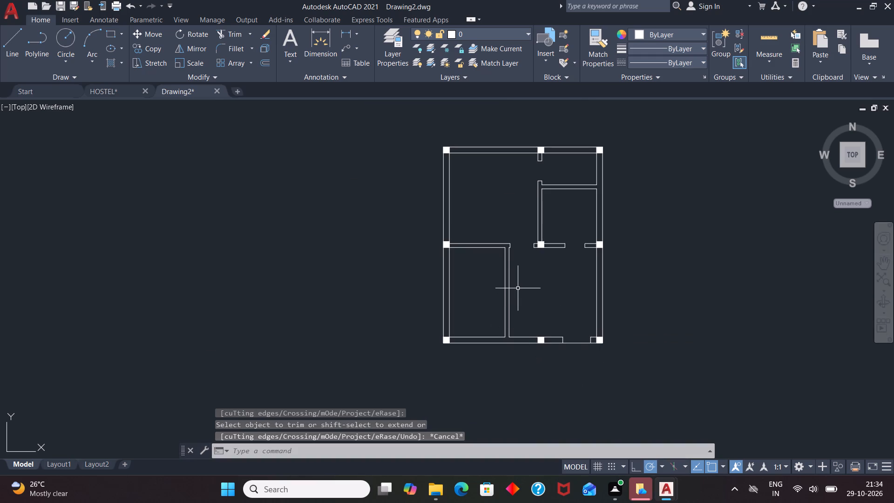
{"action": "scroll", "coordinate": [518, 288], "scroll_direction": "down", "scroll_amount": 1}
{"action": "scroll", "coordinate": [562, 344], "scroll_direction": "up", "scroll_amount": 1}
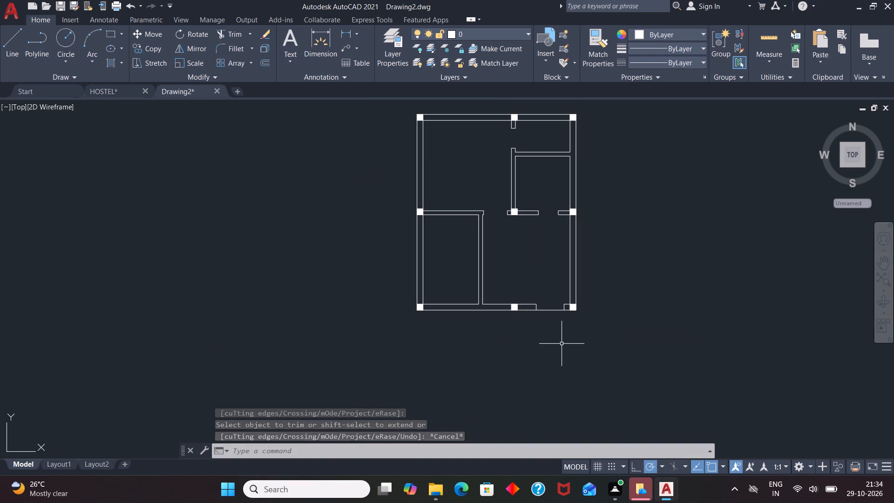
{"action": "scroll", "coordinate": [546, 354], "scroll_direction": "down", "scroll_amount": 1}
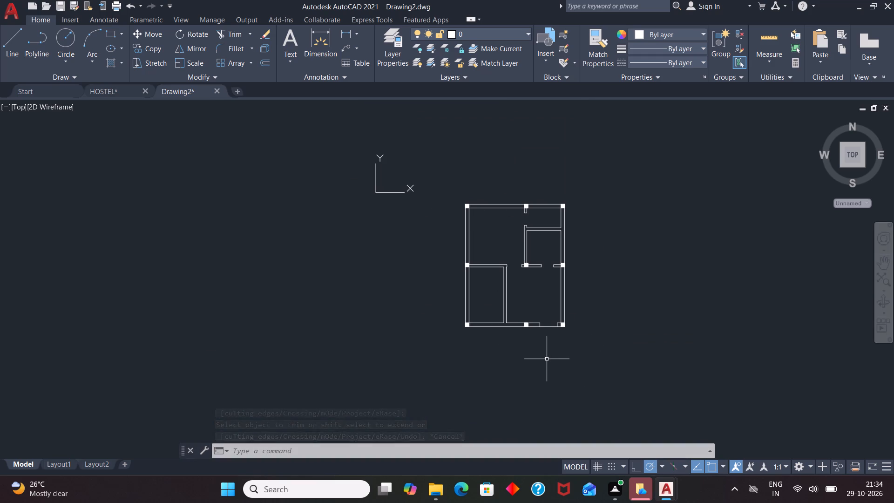
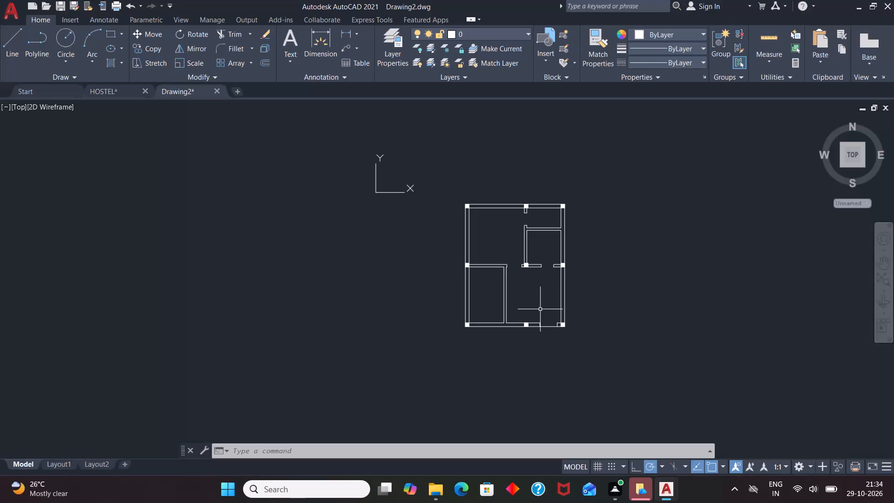
Draw a vertical line 6' downward from the outer corner of the plan's bottom-left column.
{"action": "scroll", "coordinate": [533, 305], "scroll_direction": "down", "scroll_amount": 1}
{"action": "scroll", "coordinate": [558, 346], "scroll_direction": "up", "scroll_amount": 2}
{"action": "key", "text": "l"}
{"action": "key", "text": "Return"}
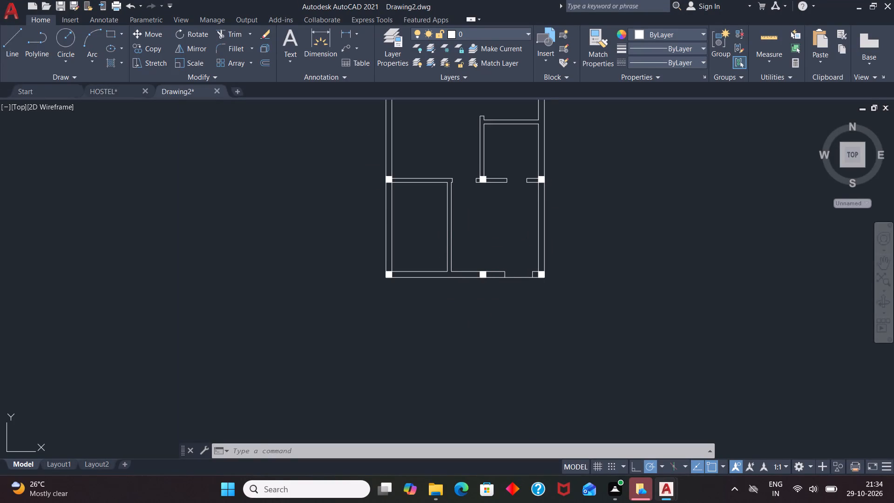
{"action": "scroll", "coordinate": [383, 293], "scroll_direction": "up", "scroll_amount": 2}
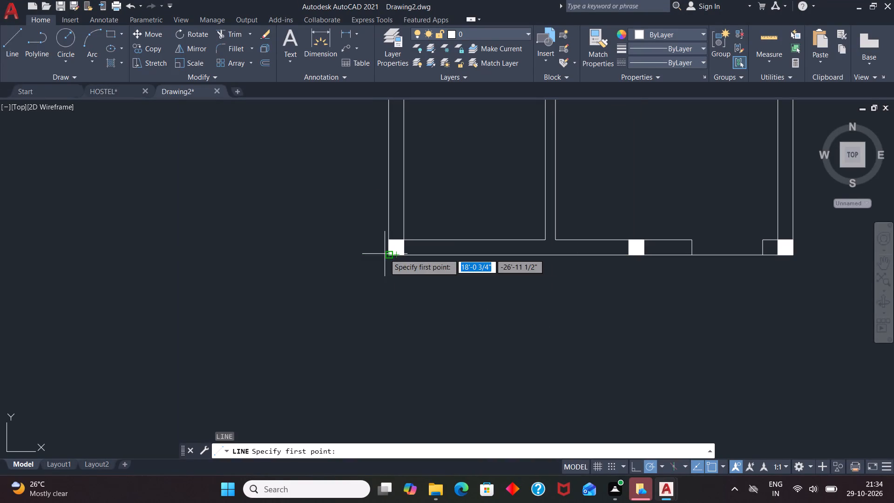
{"action": "left_click", "coordinate": [385, 254]}
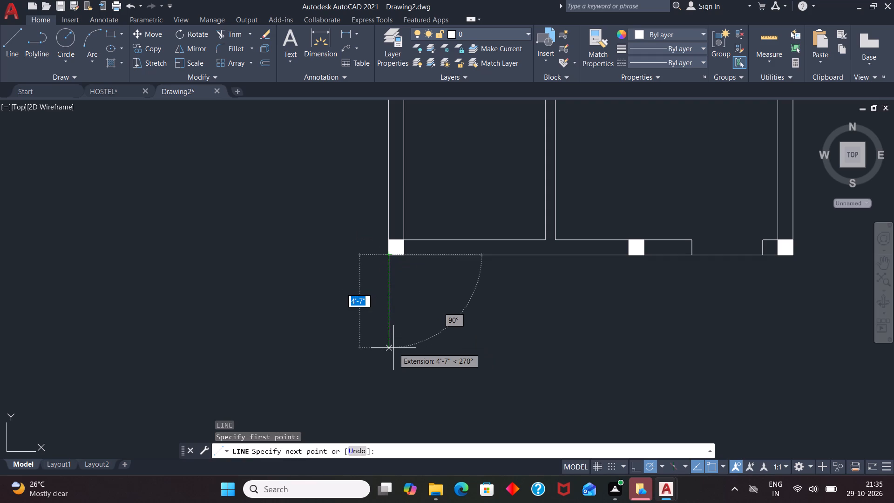
{"action": "type", "text": "6'"}
{"action": "key", "text": "6"}
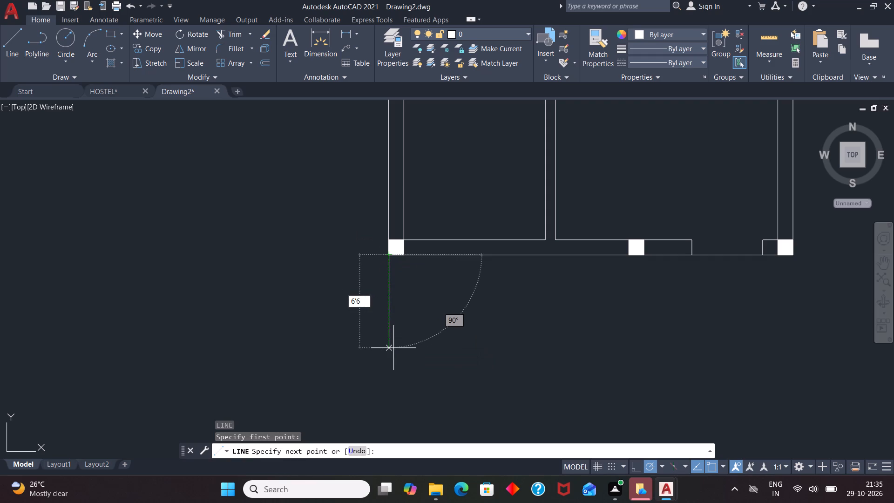
{"action": "key", "text": "shift+quotedbl"}
{"action": "key", "text": "BackSpace"}
{"action": "key", "text": "BackSpace"}
{"action": "key", "text": "Return"}
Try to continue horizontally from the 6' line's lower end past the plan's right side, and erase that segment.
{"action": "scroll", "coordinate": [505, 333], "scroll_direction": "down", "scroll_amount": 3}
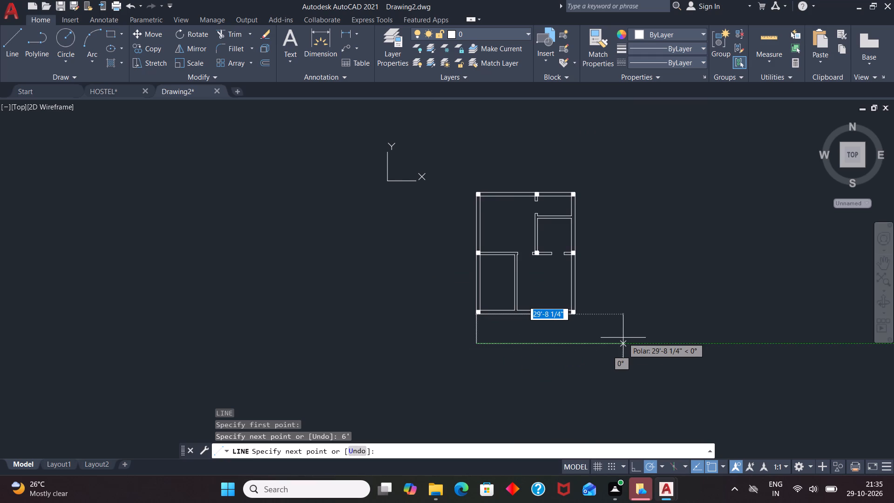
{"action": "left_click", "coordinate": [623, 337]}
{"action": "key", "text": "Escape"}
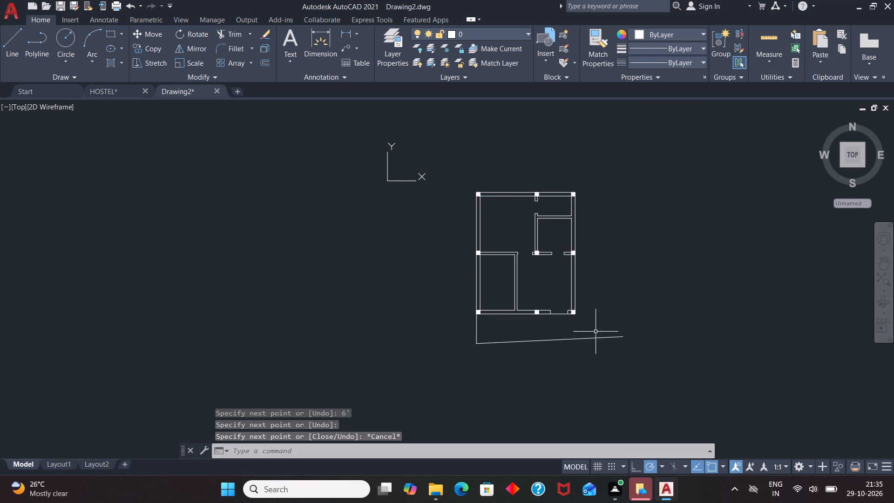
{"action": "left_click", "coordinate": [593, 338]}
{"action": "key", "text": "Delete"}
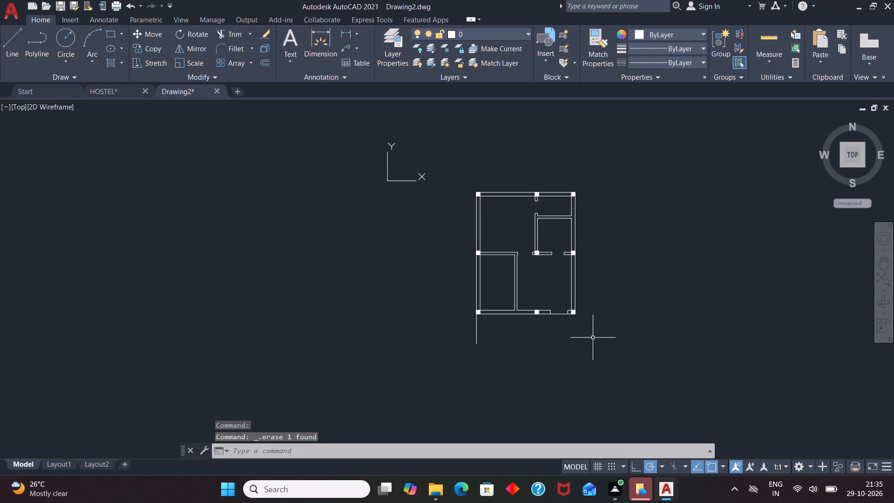
Draw a horizontal line about 33'3" long to the right from the lower end of the 6' line.
{"action": "key", "text": "l"}
{"action": "key", "text": "Return"}
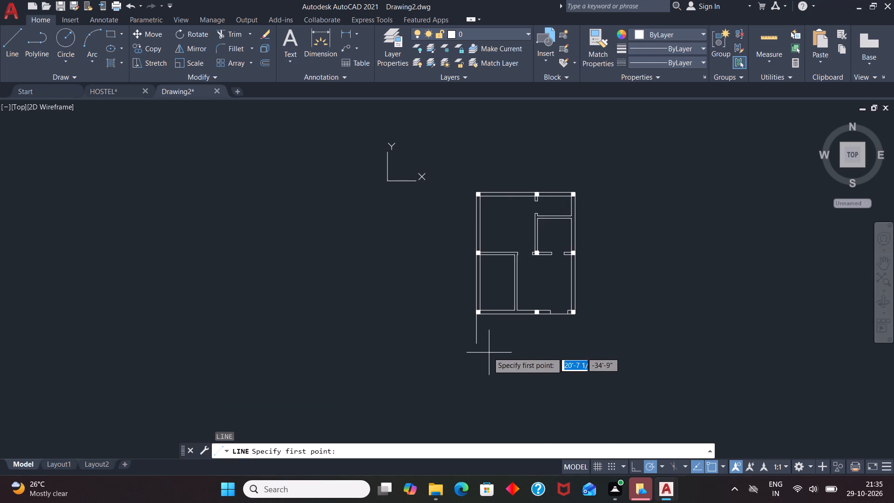
{"action": "left_click", "coordinate": [479, 346]}
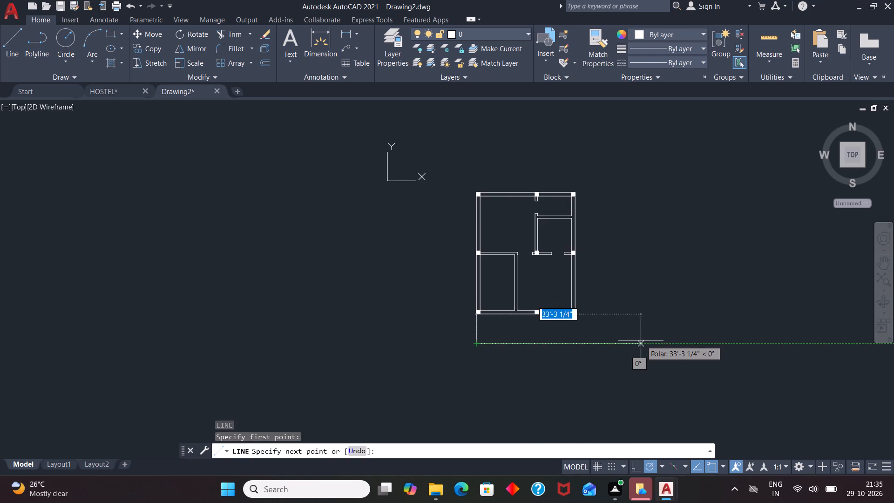
{"action": "left_click", "coordinate": [641, 340]}
{"action": "key", "text": "space"}
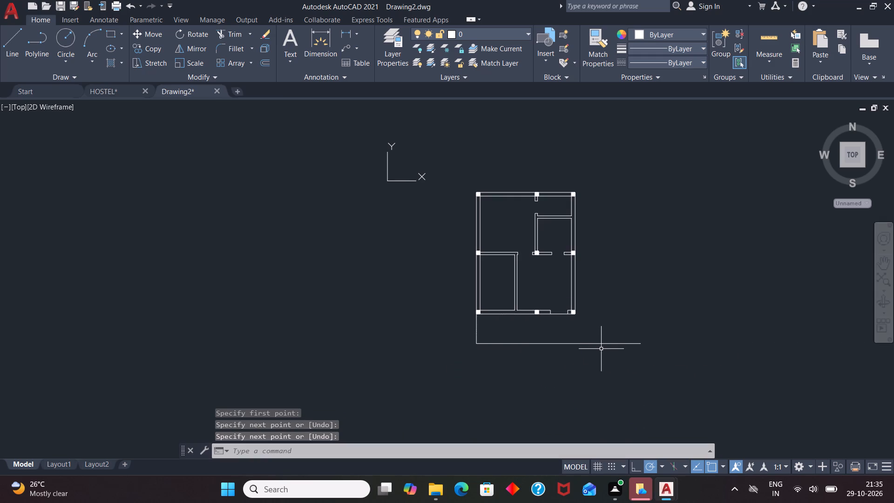
Draw a line 3' right from the plan's top-right outer corner, continuing straight down to the lower horizontal line.
{"action": "scroll", "coordinate": [597, 358], "scroll_direction": "down", "scroll_amount": 1}
{"action": "scroll", "coordinate": [618, 292], "scroll_direction": "up", "scroll_amount": 1}
{"action": "key", "text": "l"}
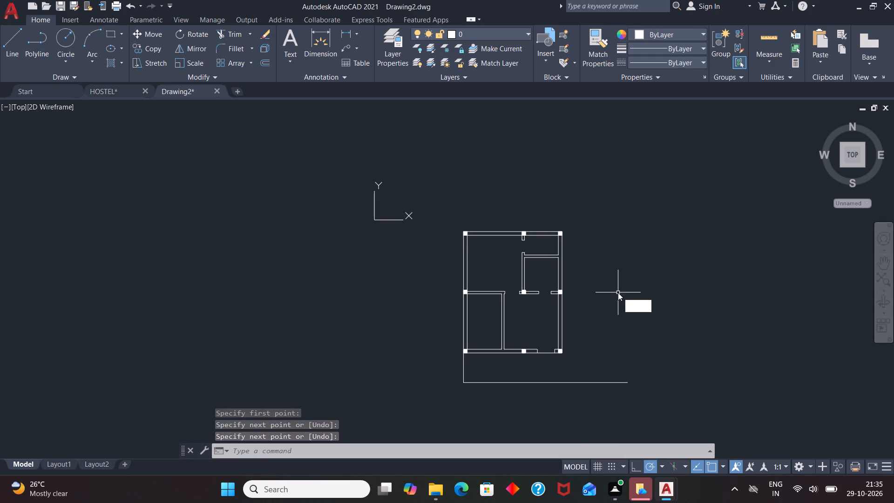
{"action": "key", "text": "Return"}
{"action": "scroll", "coordinate": [572, 231], "scroll_direction": "up", "scroll_amount": 3}
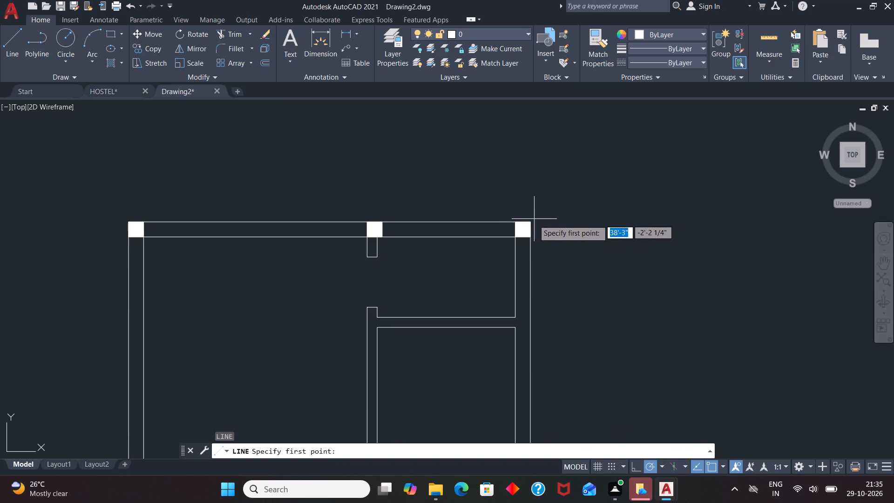
{"action": "left_click", "coordinate": [533, 221]}
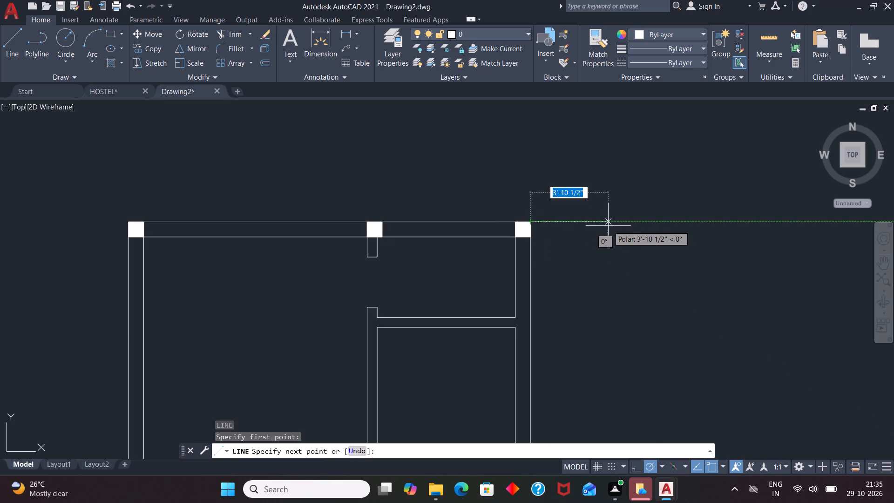
{"action": "type", "text": "3'"}
{"action": "key", "text": "Return"}
{"action": "scroll", "coordinate": [595, 272], "scroll_direction": "down", "scroll_amount": 2}
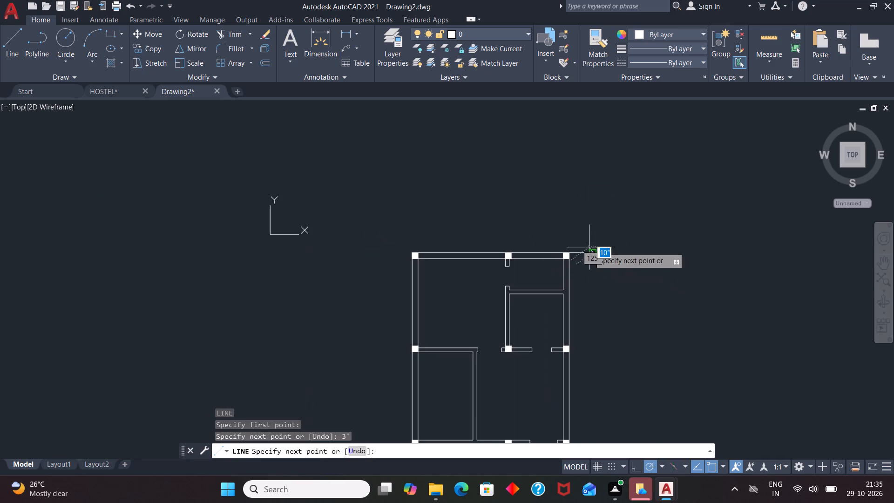
{"action": "scroll", "coordinate": [591, 265], "scroll_direction": "down", "scroll_amount": 3}
{"action": "left_click", "coordinate": [594, 322]}
{"action": "key", "text": "space"}
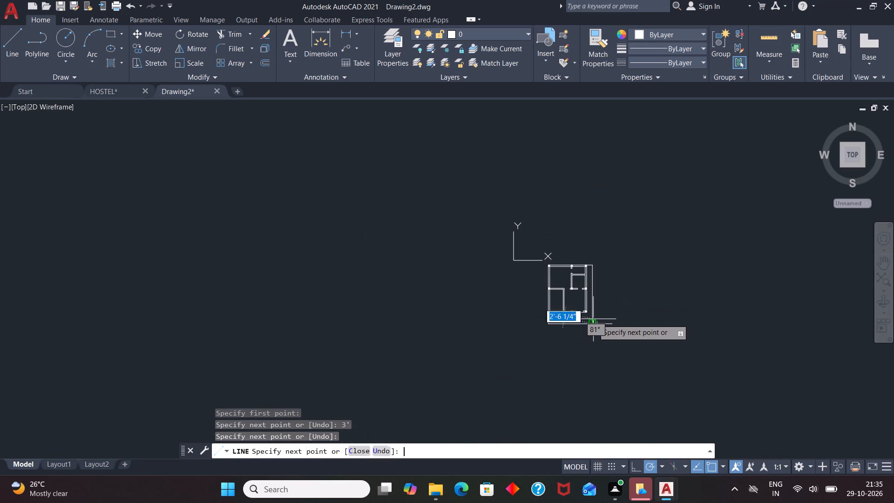
Trim the lower horizontal line's overhang beyond the new right vertical line.
{"action": "scroll", "coordinate": [619, 340], "scroll_direction": "up", "scroll_amount": 2}
{"action": "type", "text": "TR"}
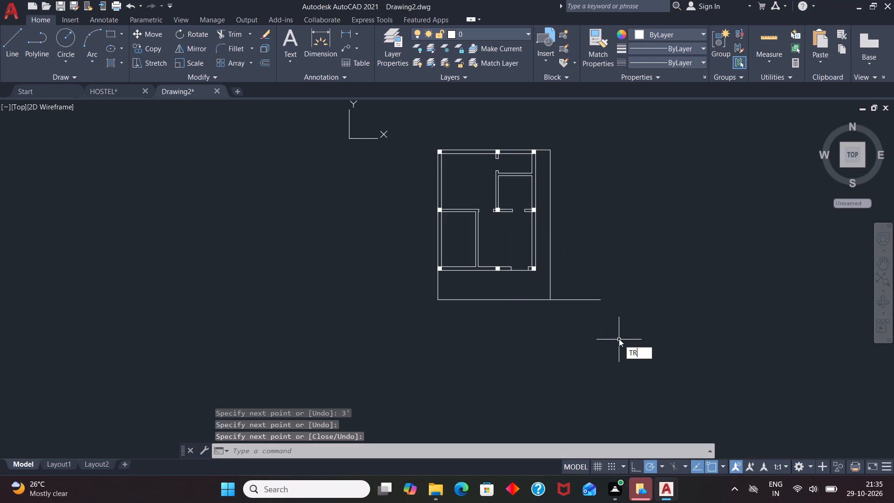
{"action": "key", "text": "Return"}
{"action": "left_click", "coordinate": [581, 299]}
{"action": "key", "text": "space"}
Offset the 6' vertical line below the bottom-left column 3' to the right.
{"action": "scroll", "coordinate": [583, 318], "scroll_direction": "down", "scroll_amount": 1}
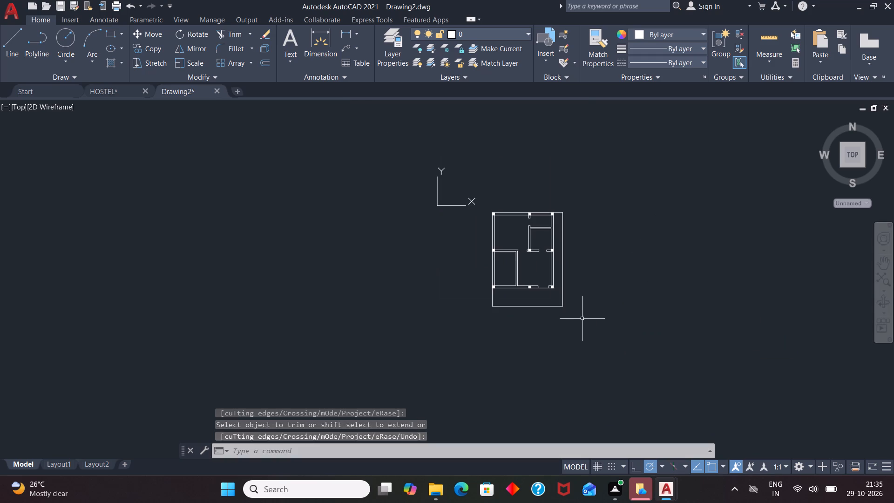
{"action": "scroll", "coordinate": [525, 281], "scroll_direction": "up", "scroll_amount": 1}
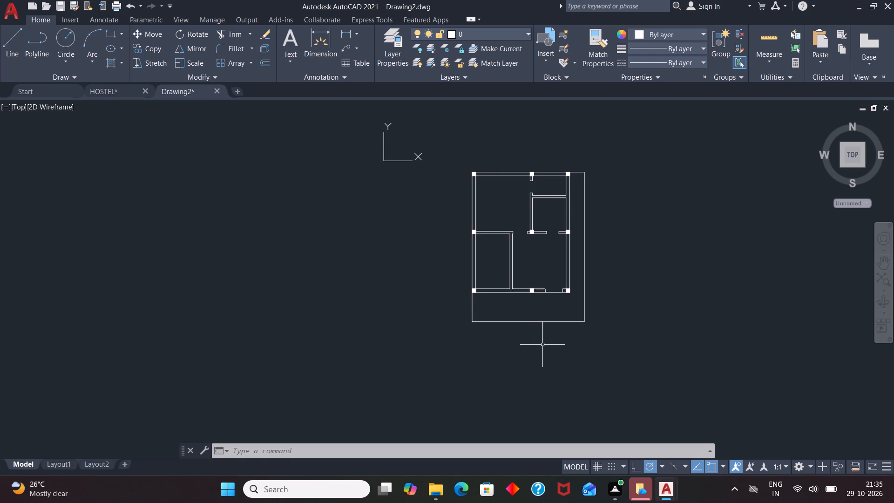
{"action": "key", "text": "o"}
{"action": "key", "text": "Return"}
{"action": "type", "text": "3'"}
{"action": "key", "text": "Return"}
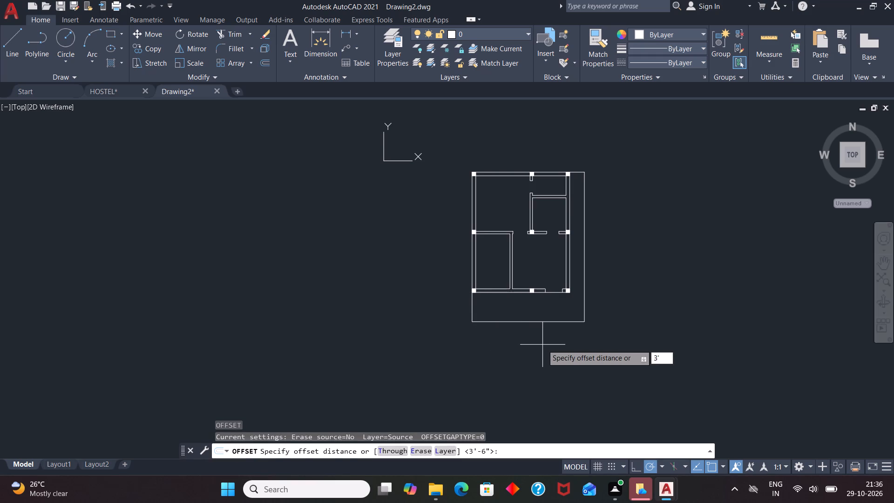
{"action": "left_click", "coordinate": [474, 306]}
{"action": "left_click", "coordinate": [506, 307]}
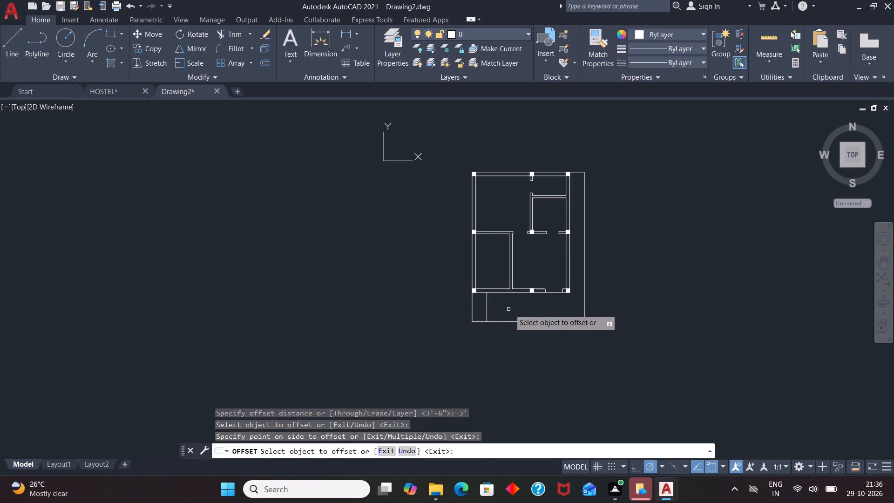
{"action": "key", "text": "space"}
Draw a vertical line from the bottom midpoint of the bottom wall's middle column down to the lower boundary line.
{"action": "scroll", "coordinate": [529, 316], "scroll_direction": "up", "scroll_amount": 2}
{"action": "key", "text": "l"}
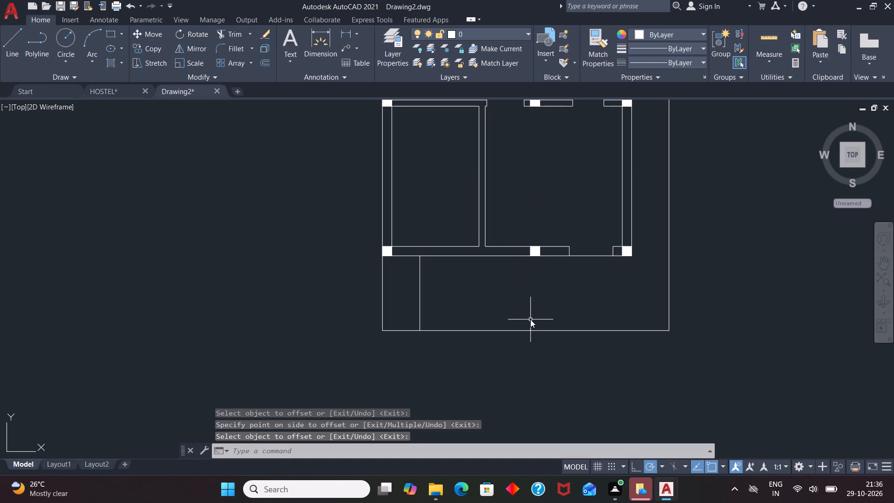
{"action": "key", "text": "Return"}
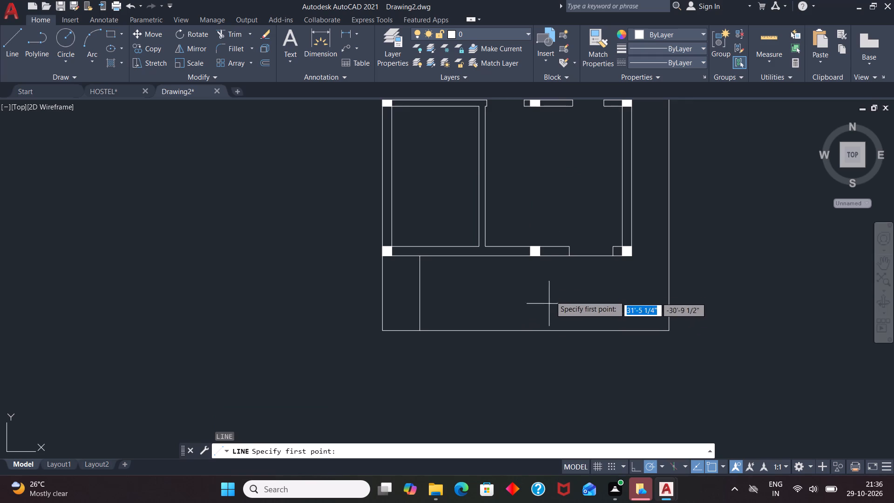
{"action": "scroll", "coordinate": [537, 261], "scroll_direction": "up", "scroll_amount": 2}
{"action": "left_click_drag", "start_coordinate": [531, 249], "coordinate": [530, 262]}
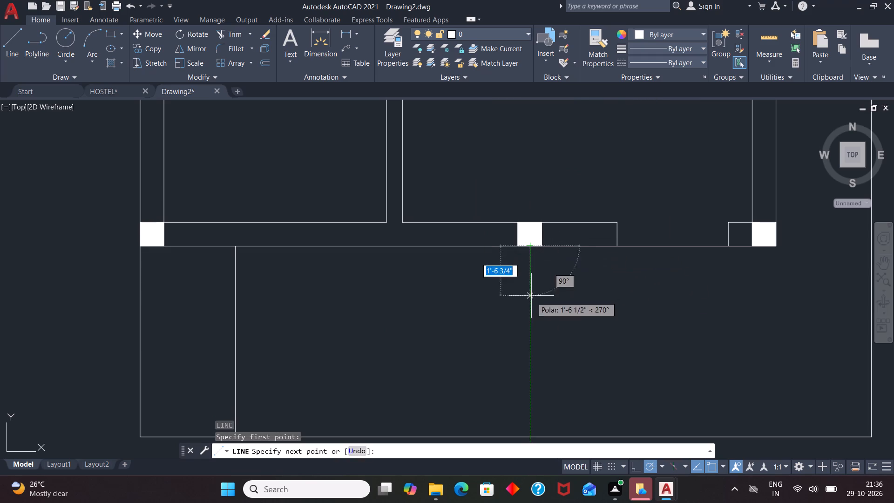
{"action": "scroll", "coordinate": [535, 324], "scroll_direction": "down", "scroll_amount": 2}
{"action": "left_click", "coordinate": [533, 368]}
{"action": "key", "text": "space"}
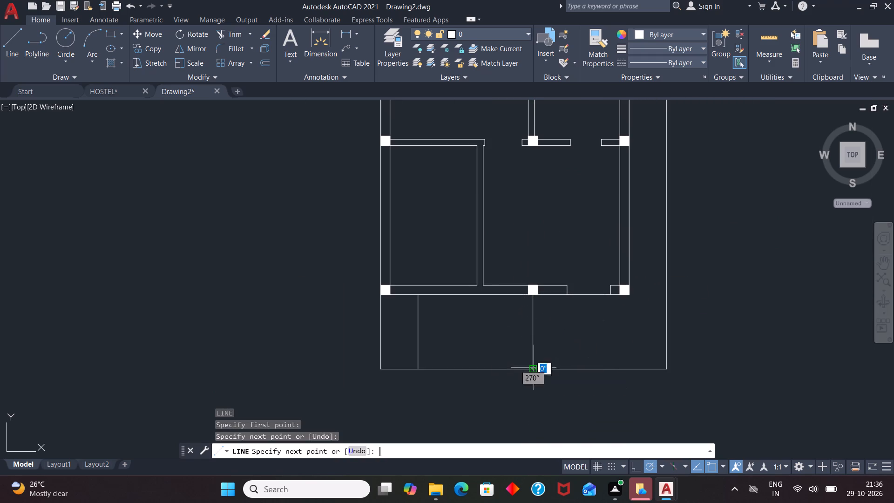
Draw a horizontal line joining the midpoints of the offset line and the line below the middle column.
{"action": "key", "text": "l"}
{"action": "key", "text": "Return"}
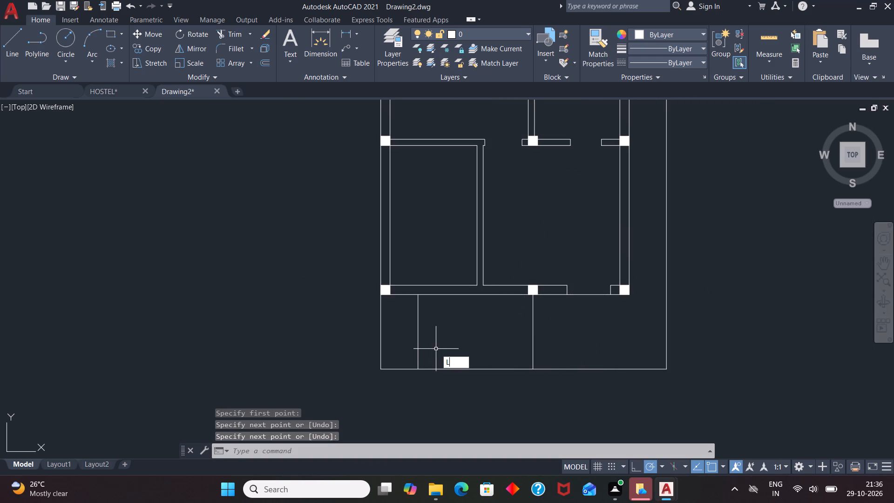
{"action": "left_click", "coordinate": [421, 335]}
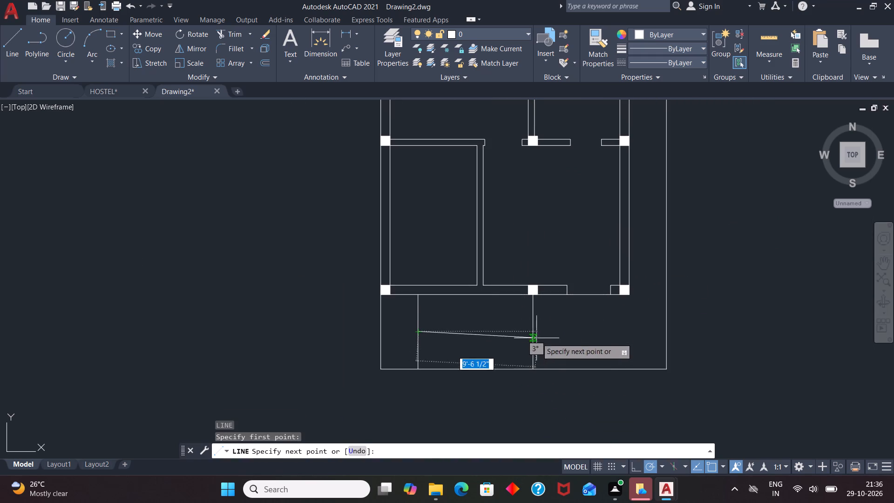
{"action": "left_click", "coordinate": [531, 334]}
{"action": "key", "text": "space"}
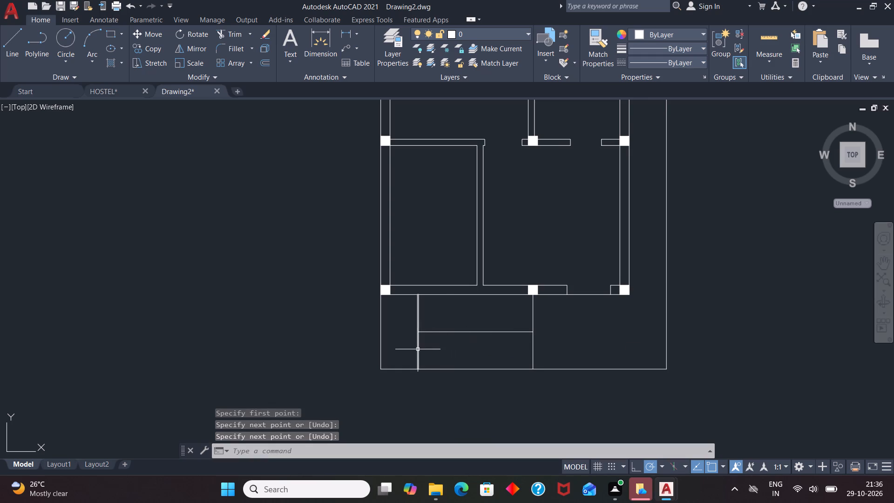
Copy the offset vertical line as a 10-item array fitted up to the line below the middle column, forming stair treads.
{"action": "left_click", "coordinate": [418, 349]}
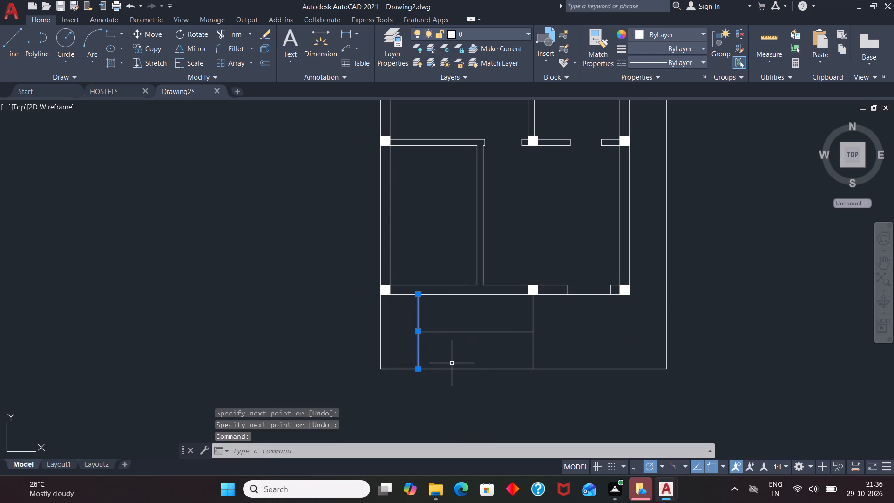
{"action": "type", "text": "CO"}
{"action": "key", "text": "Return"}
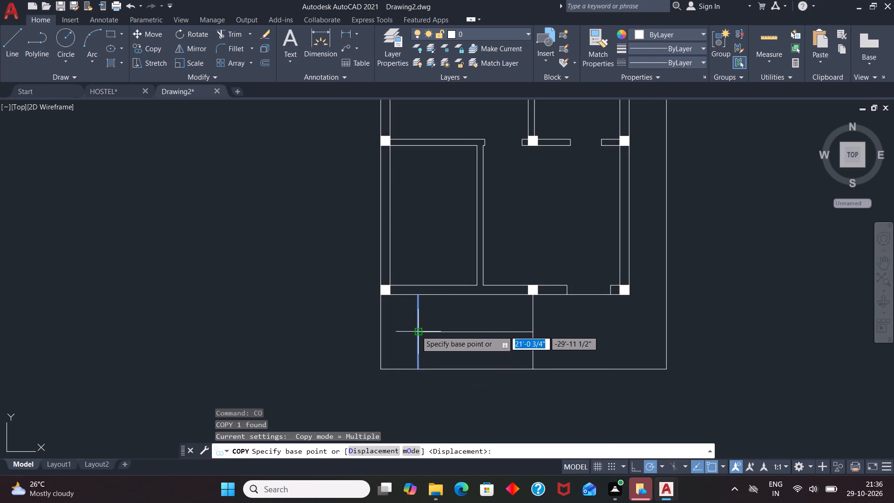
{"action": "left_click_drag", "start_coordinate": [416, 331], "coordinate": [426, 336]}
{"action": "left_click", "coordinate": [366, 449]}
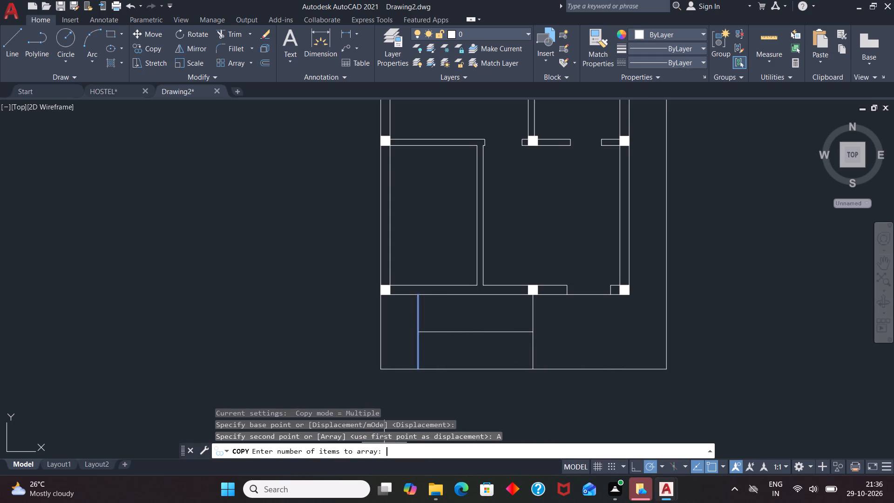
{"action": "type", "text": "10"}
{"action": "key", "text": "Return"}
{"action": "left_click", "coordinate": [366, 449]}
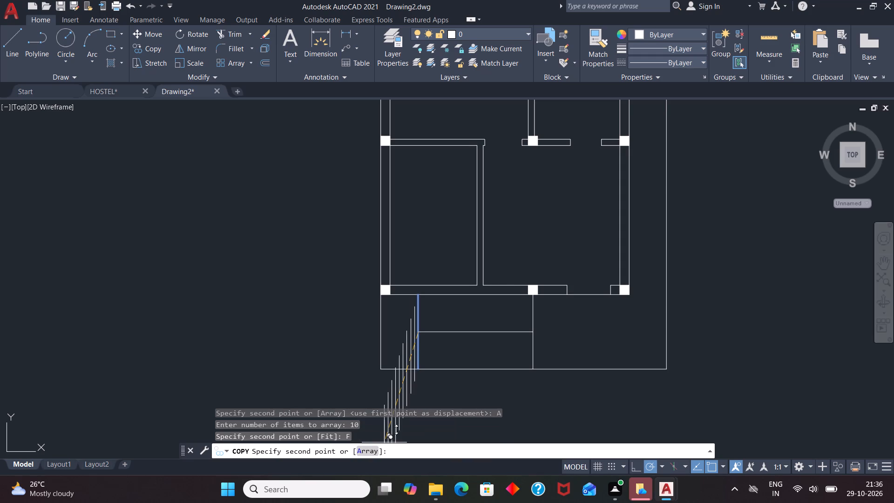
{"action": "scroll", "coordinate": [521, 359], "scroll_direction": "up", "scroll_amount": 2}
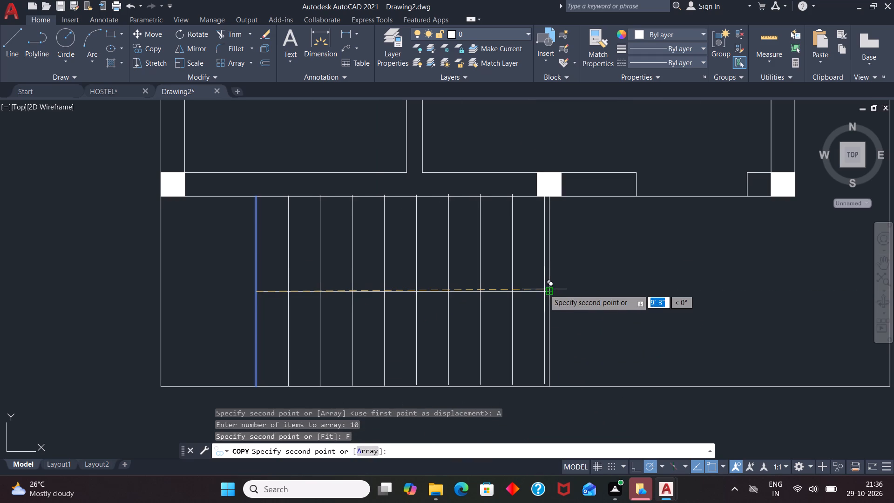
{"action": "left_click", "coordinate": [549, 291]}
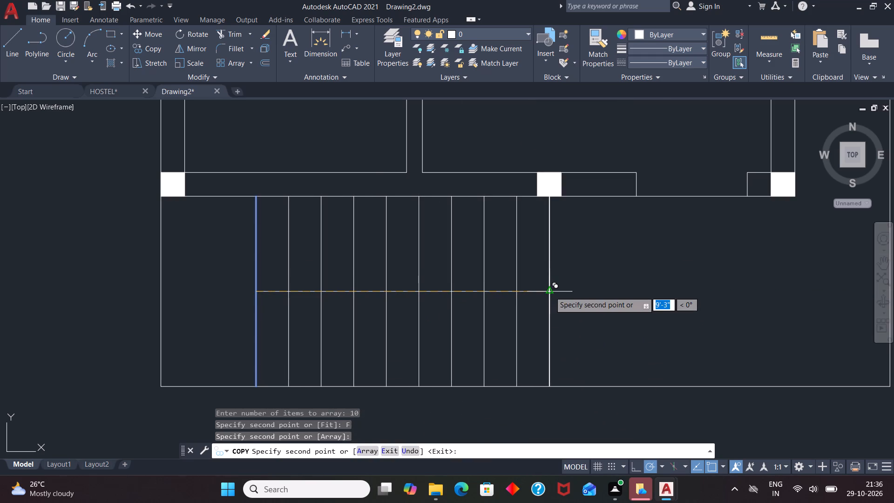
Draw a horizontal centre line through the staircase's lower flight, from the mid-between-points of its right edge to the leftmost tread line.
{"action": "key", "text": "space"}
{"action": "scroll", "coordinate": [601, 283], "scroll_direction": "down", "scroll_amount": 2}
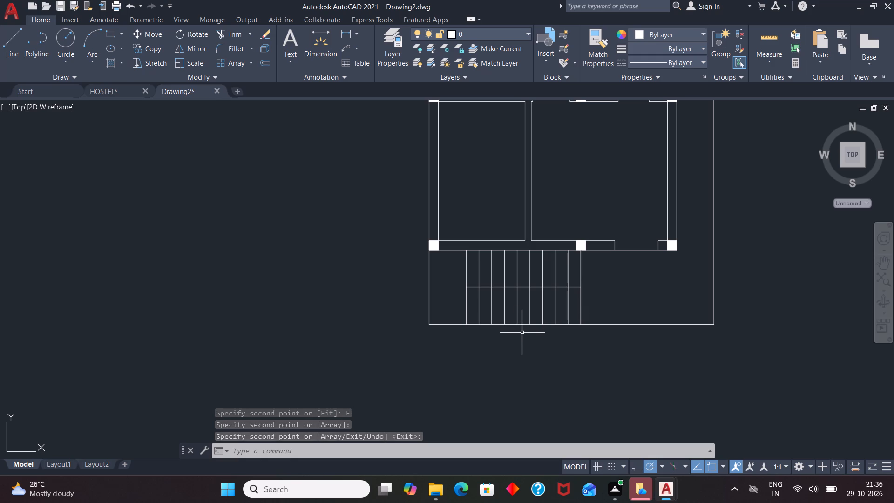
{"action": "key", "text": "l"}
{"action": "key", "text": "Return"}
{"action": "key", "text": "m"}
{"action": "key", "text": "2"}
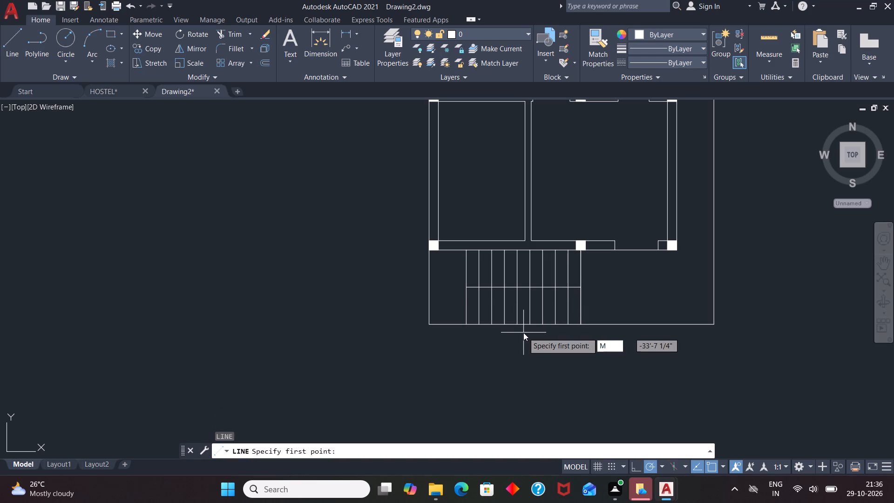
{"action": "key", "text": "p"}
{"action": "key", "text": "Return"}
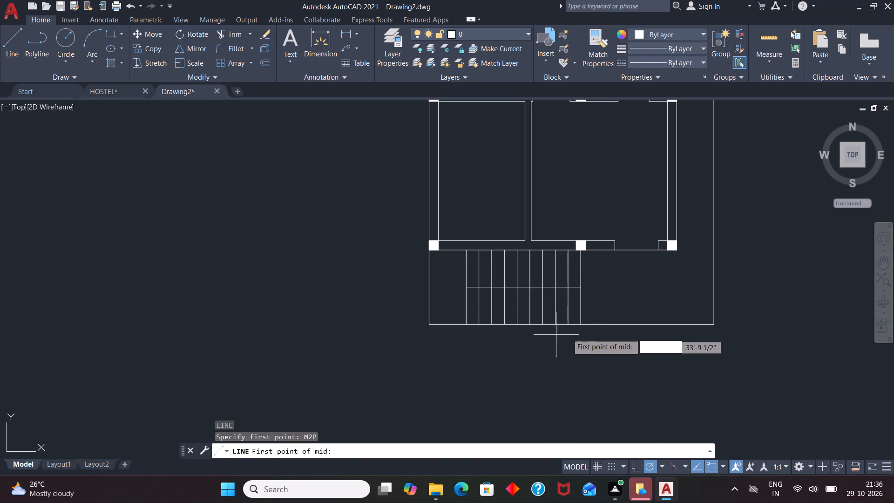
{"action": "left_click", "coordinate": [582, 328]}
{"action": "left_click", "coordinate": [578, 292]}
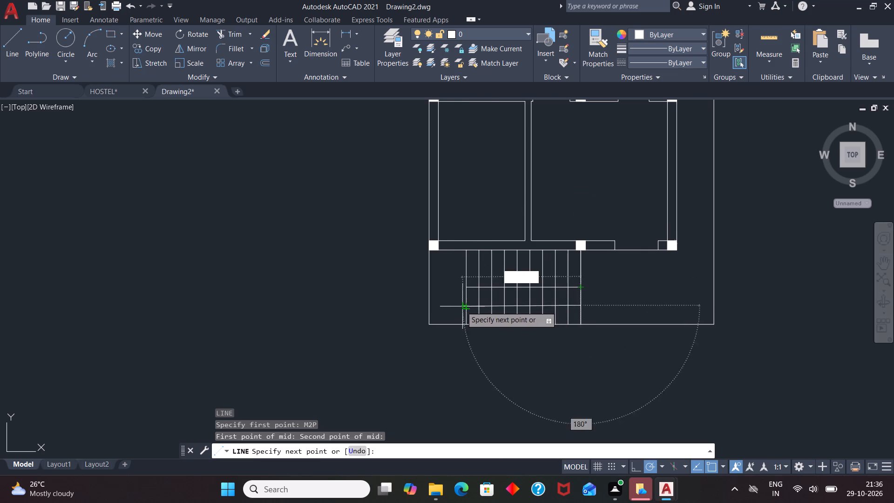
{"action": "scroll", "coordinate": [461, 306], "scroll_direction": "up", "scroll_amount": 2}
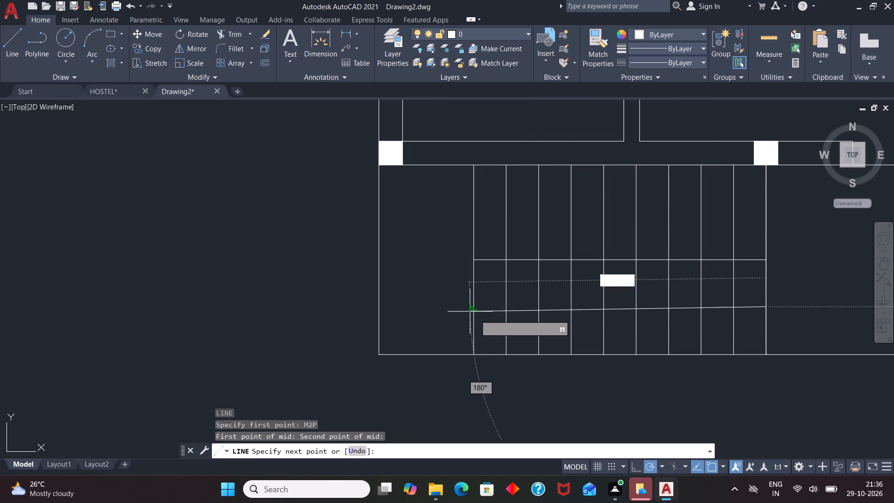
{"action": "left_click", "coordinate": [476, 305]}
{"action": "key", "text": "space"}
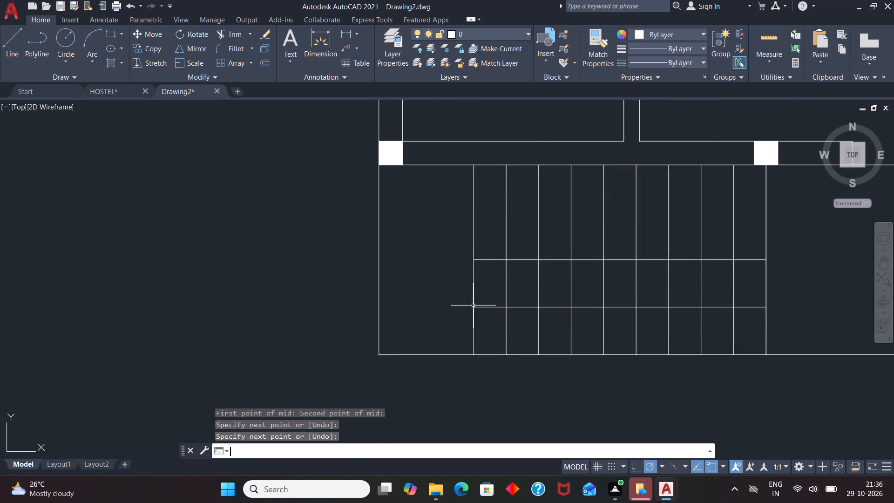
Draw a horizontal centre line through the upper flight, from the mid-between-points of its left edge to just past the seventh tread line.
{"action": "scroll", "coordinate": [471, 310], "scroll_direction": "down", "scroll_amount": 1}
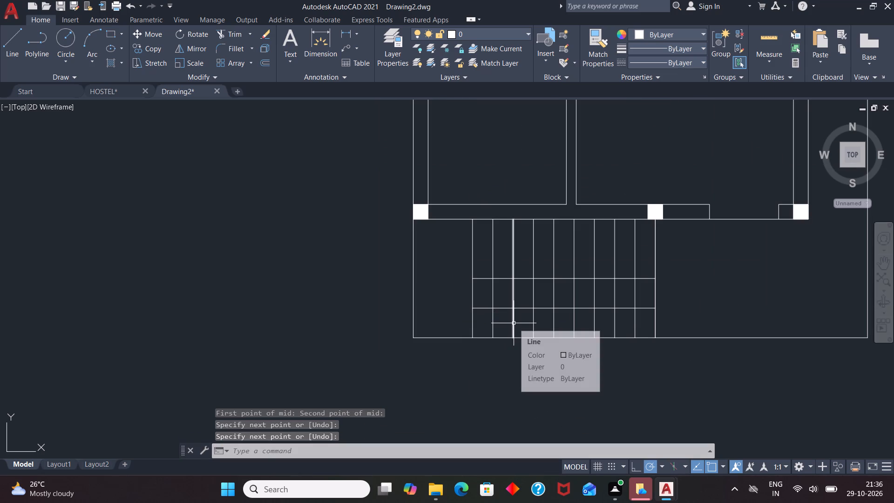
{"action": "key", "text": "l"}
{"action": "key", "text": "Return"}
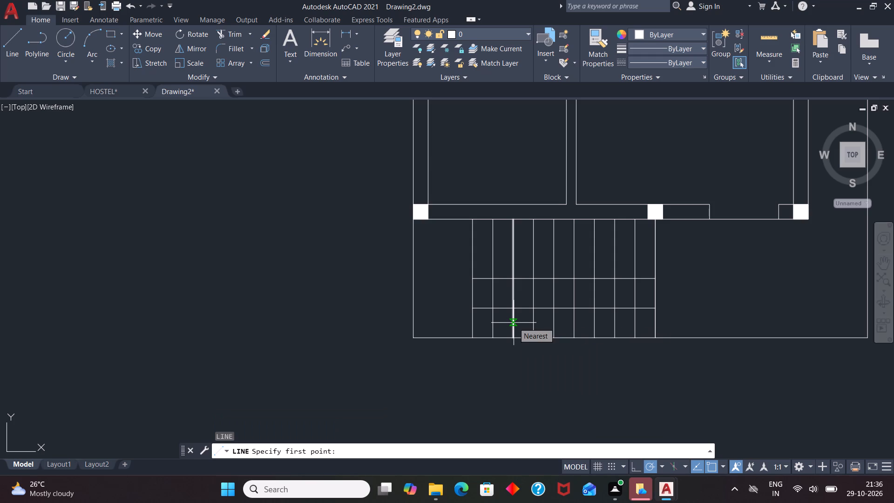
{"action": "key", "text": "m"}
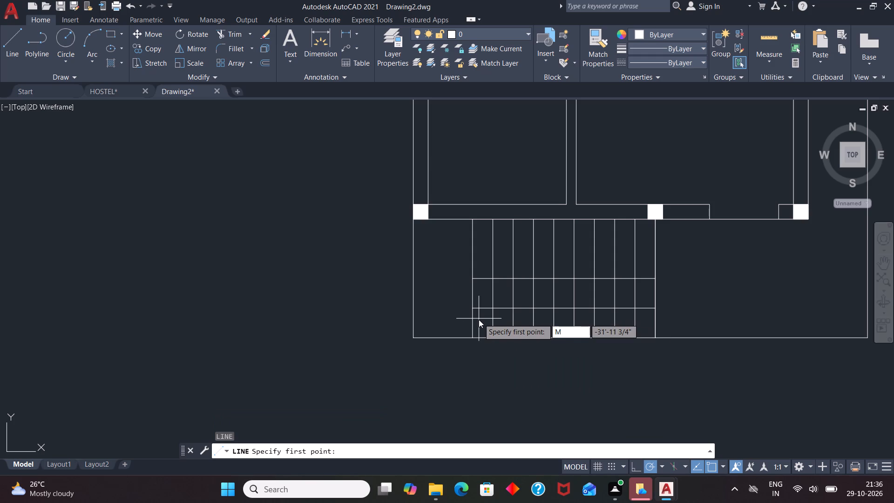
{"action": "type", "text": "2P"}
{"action": "key", "text": "Return"}
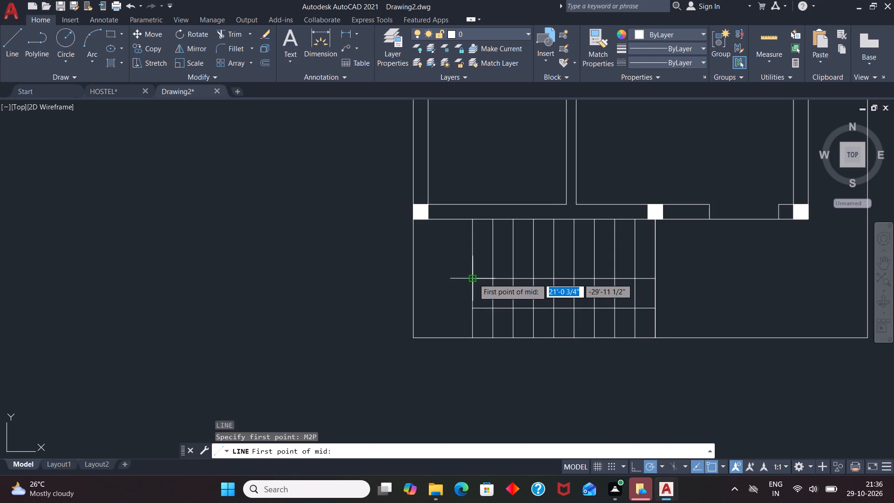
{"action": "left_click", "coordinate": [474, 279]}
{"action": "left_click", "coordinate": [475, 220]}
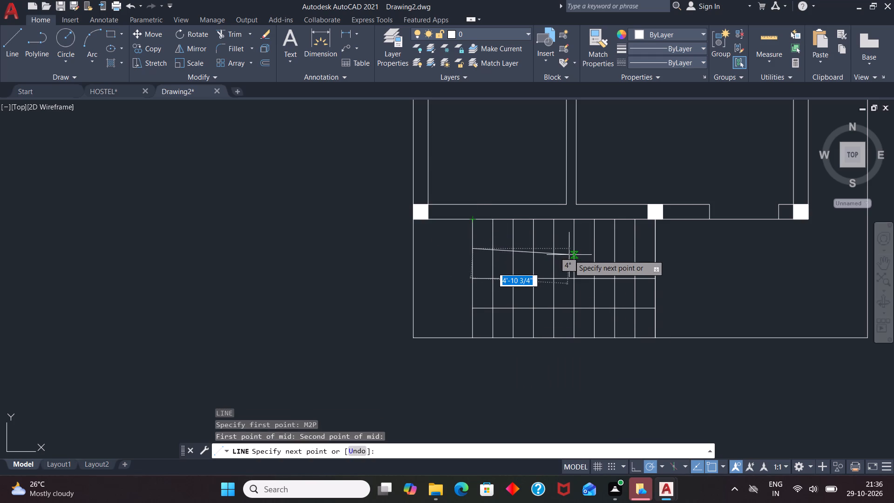
{"action": "scroll", "coordinate": [572, 256], "scroll_direction": "up", "scroll_amount": 2}
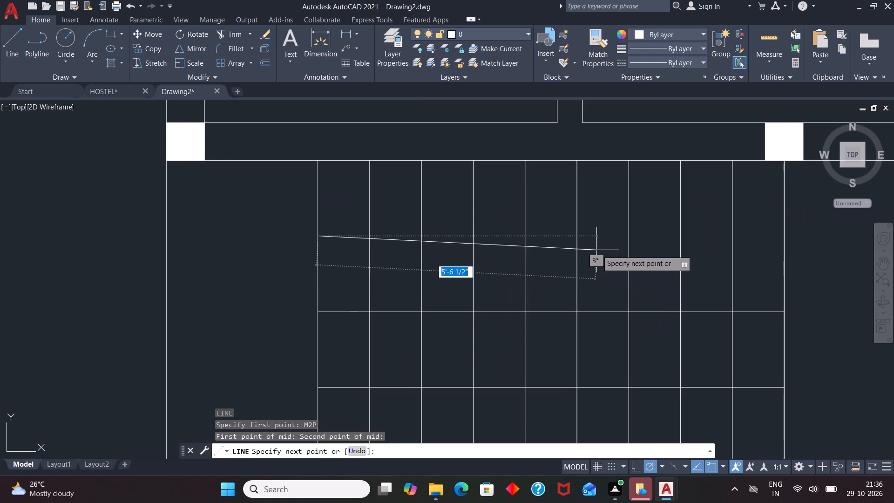
{"action": "left_click", "coordinate": [640, 237]}
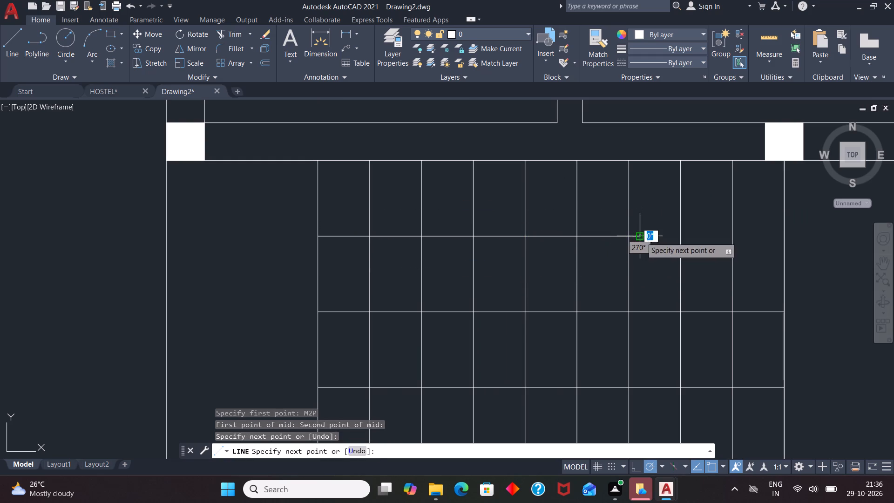
{"action": "key", "text": "space"}
Draw a short horizontal line from the right end of the lower flight's centre line outward beyond the last tread.
{"action": "scroll", "coordinate": [558, 263], "scroll_direction": "down", "scroll_amount": 2}
{"action": "key", "text": "l"}
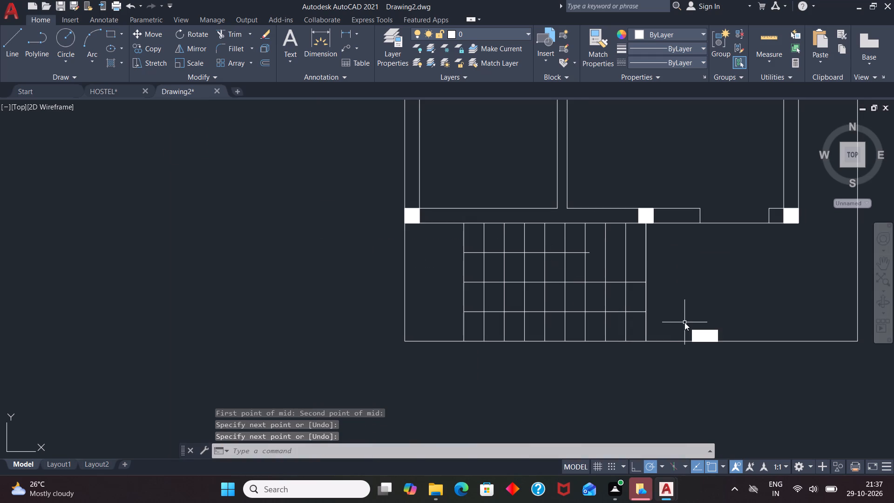
{"action": "key", "text": "Return"}
{"action": "left_click", "coordinate": [650, 314]}
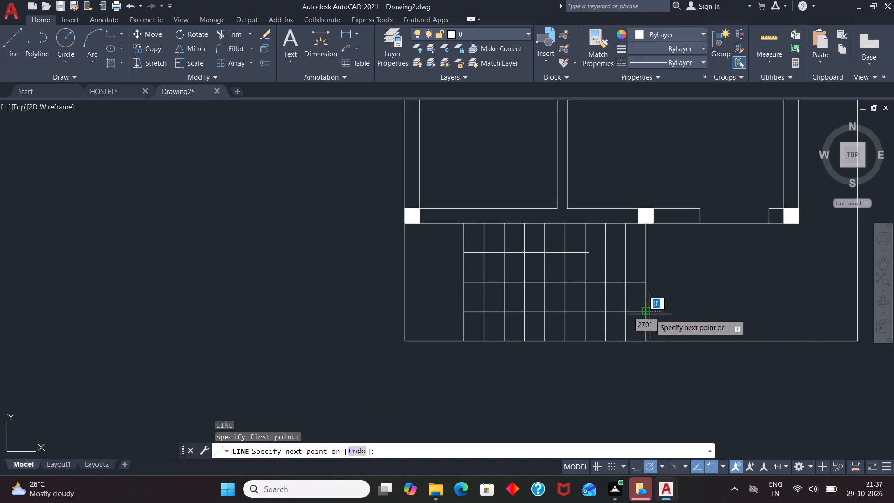
{"action": "left_click", "coordinate": [663, 314]}
{"action": "key", "text": "space"}
{"action": "scroll", "coordinate": [543, 322], "scroll_direction": "down", "scroll_amount": 1}
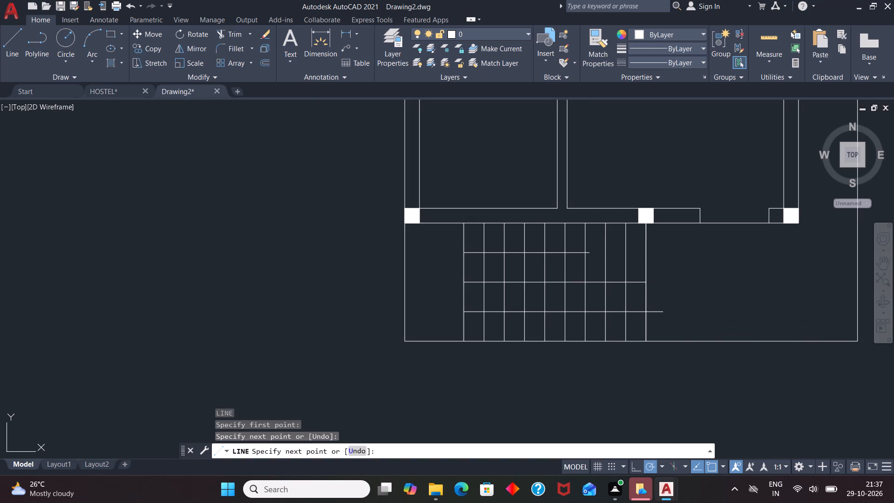
Draw a closed equilateral triangle polyline with 6" sides in the open space right of the staircase.
{"action": "key", "text": "l"}
{"action": "key", "text": "BackSpace"}
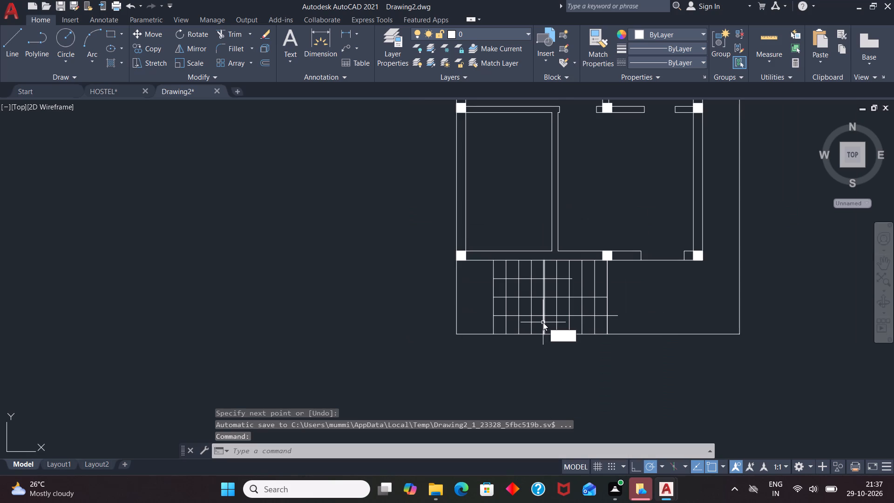
{"action": "type", "text": "PL"}
{"action": "key", "text": "Return"}
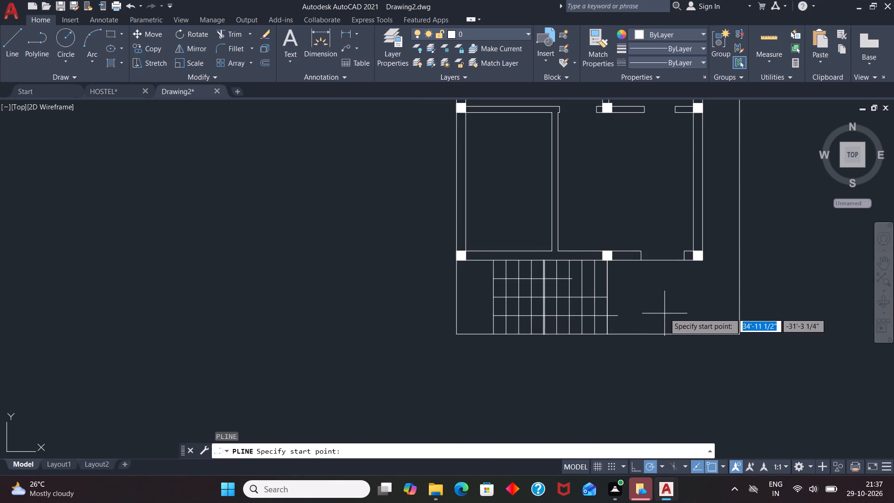
{"action": "left_click", "coordinate": [655, 308]}
{"action": "key", "text": "6"}
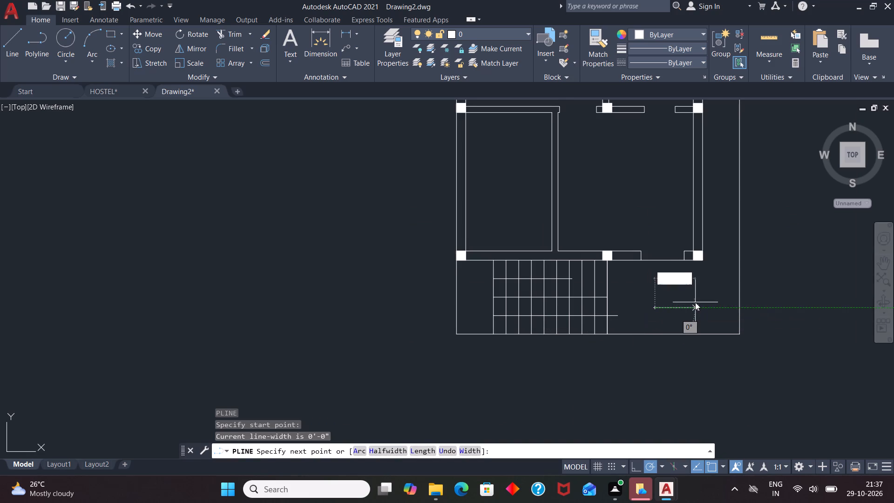
{"action": "key", "text": "Return"}
{"action": "key", "text": "6"}
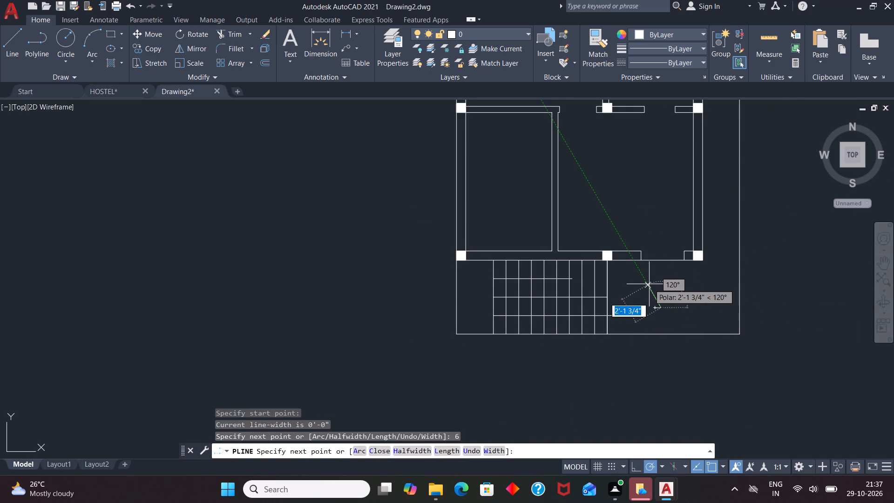
{"action": "key", "text": "Return"}
{"action": "scroll", "coordinate": [660, 308], "scroll_direction": "up", "scroll_amount": 3}
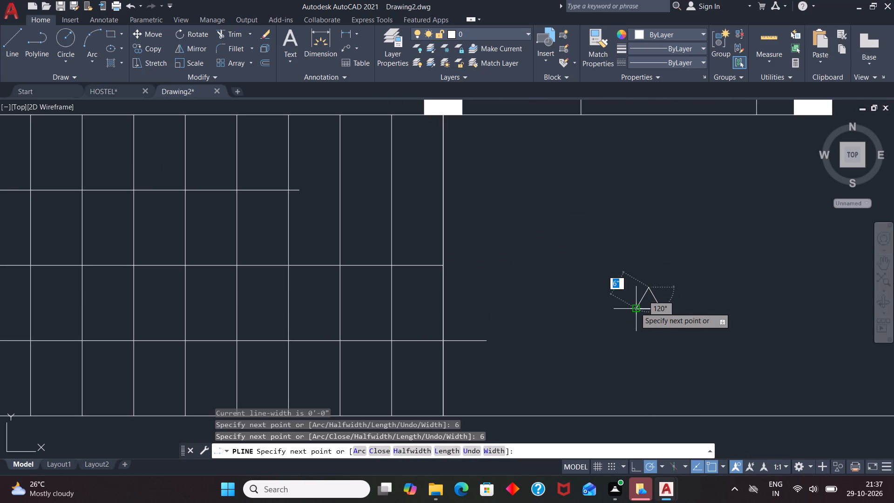
{"action": "key", "text": "c"}
{"action": "key", "text": "Return"}
{"action": "key", "text": "space"}
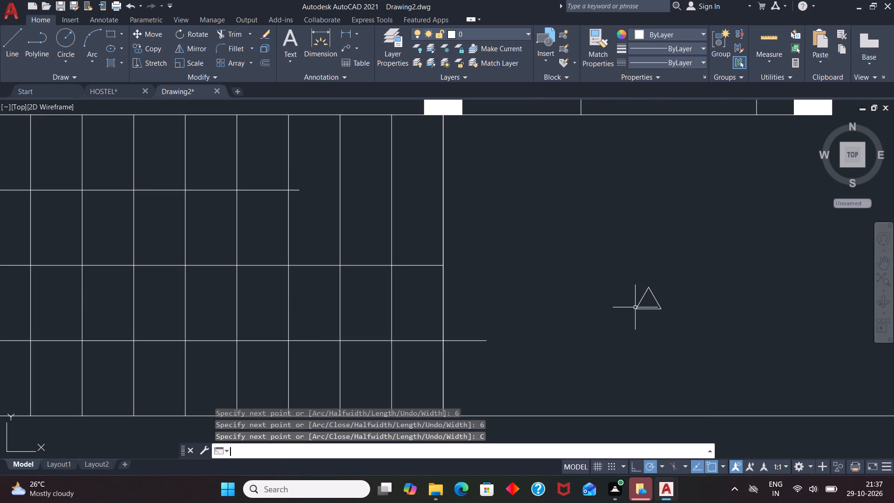
{"action": "key", "text": "Escape"}
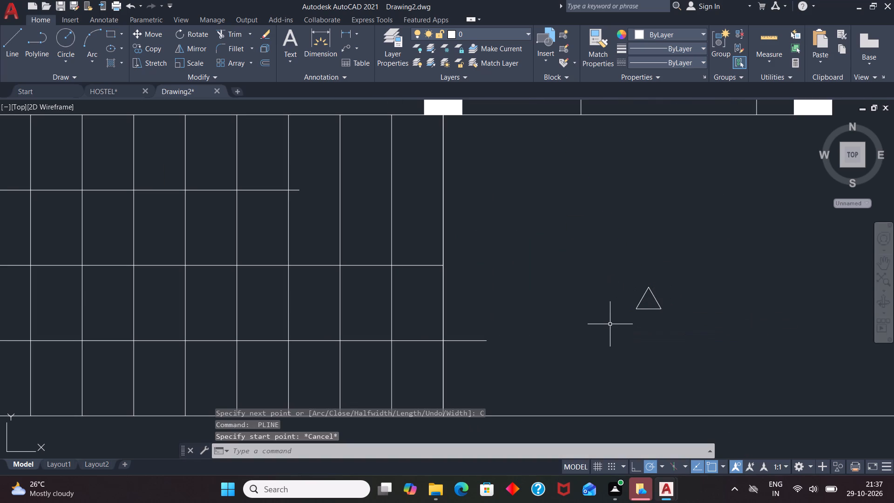
Fill the triangle with a Solid hatch.
{"action": "left_click", "coordinate": [119, 61]}
{"action": "left_click", "coordinate": [122, 82]}
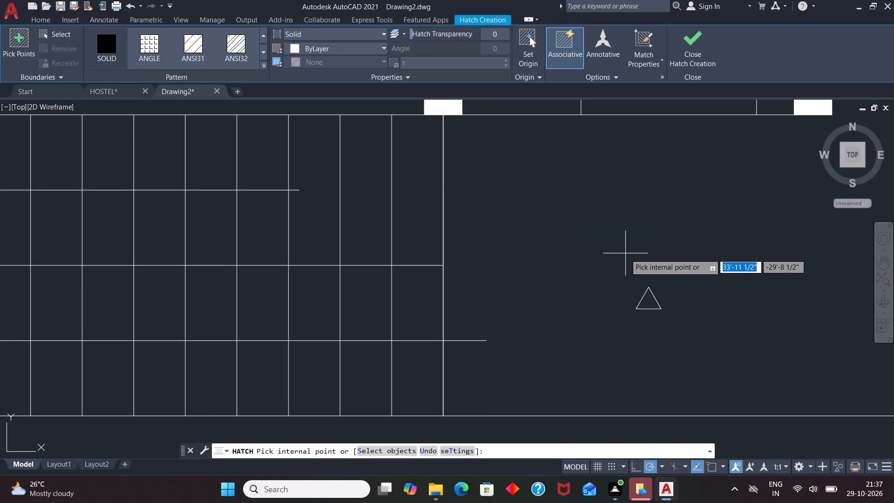
{"action": "left_click", "coordinate": [652, 302]}
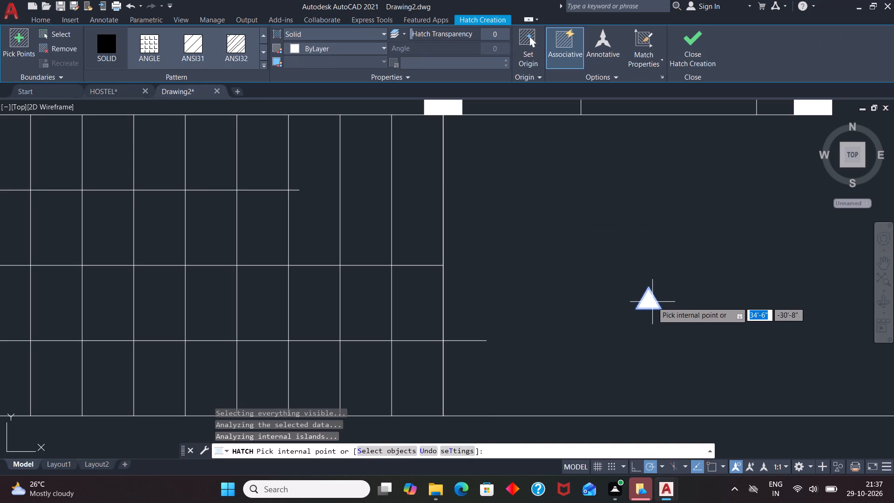
{"action": "key", "text": "Escape"}
Group the triangle outline with its solid hatch.
{"action": "left_click_drag", "start_coordinate": [692, 328], "coordinate": [611, 308]}
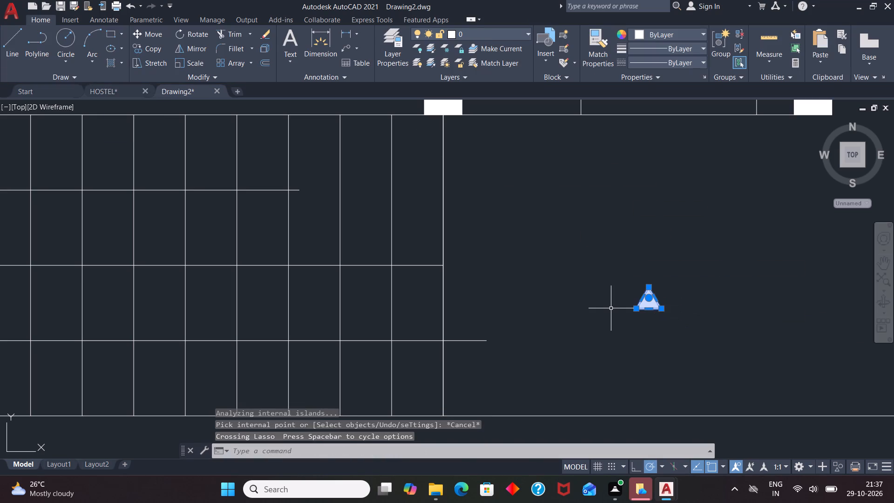
{"action": "key", "text": "g"}
{"action": "key", "text": "Return"}
Rotate the grouped arrowhead 90° clockwise so that it points right.
{"action": "left_click", "coordinate": [645, 302]}
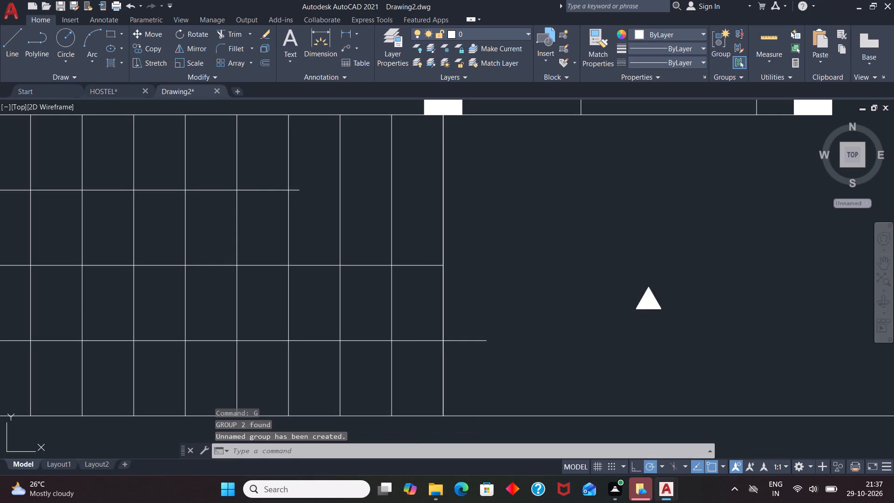
{"action": "key", "text": "r"}
{"action": "key", "text": "o"}
{"action": "key", "text": "Return"}
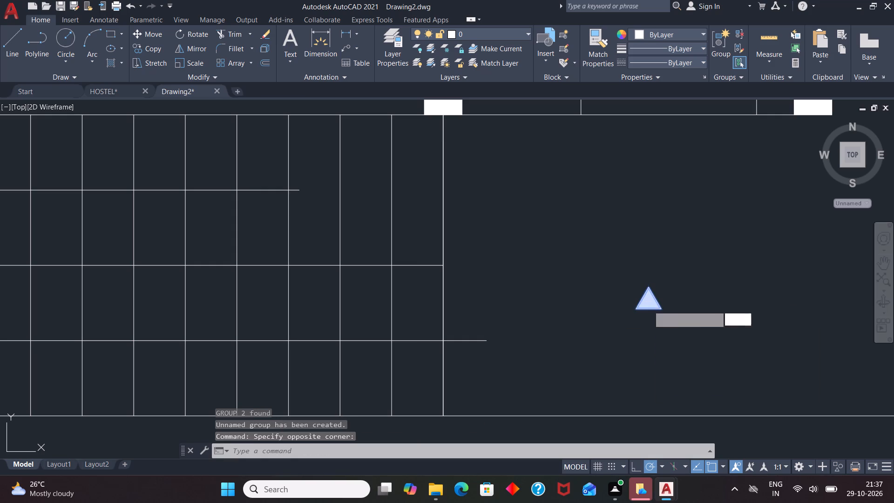
{"action": "left_click_drag", "start_coordinate": [648, 299], "coordinate": [652, 310]}
{"action": "left_click", "coordinate": [649, 332]}
Move the arrowhead group onto the right end of the upper flight's centre line.
{"action": "left_click", "coordinate": [649, 297]}
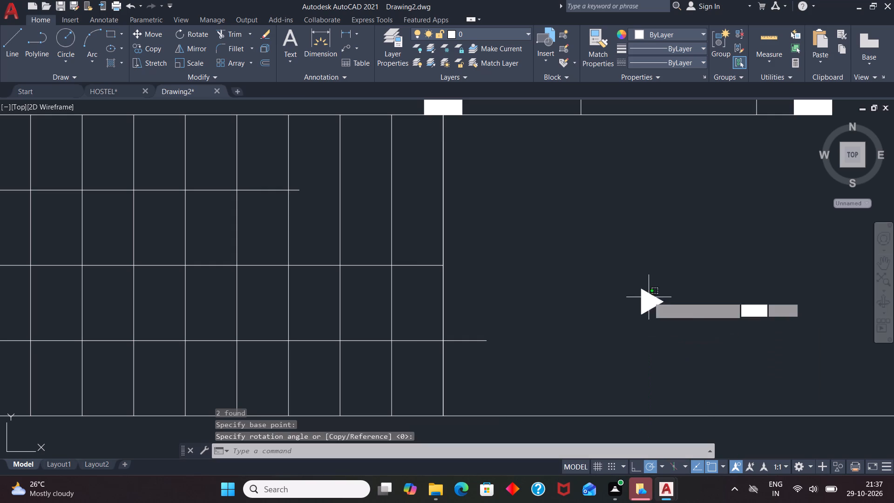
{"action": "key", "text": "m"}
{"action": "key", "text": "Return"}
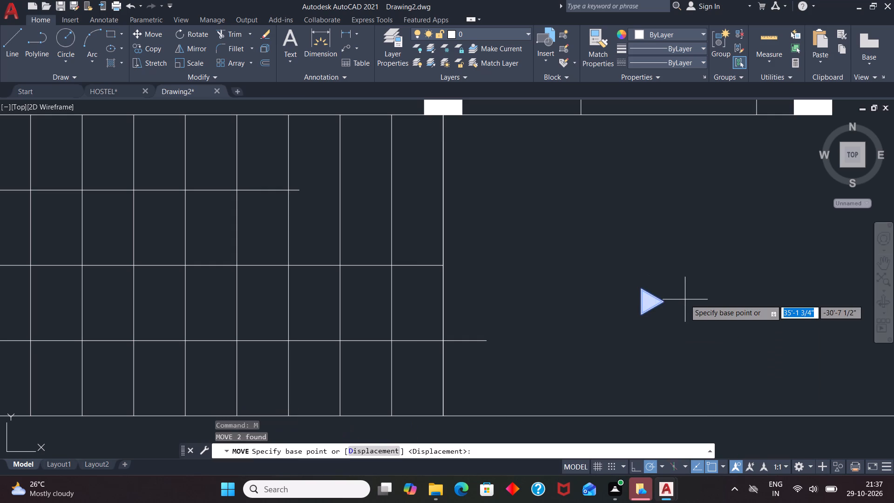
{"action": "left_click", "coordinate": [653, 301]}
{"action": "scroll", "coordinate": [305, 184], "scroll_direction": "up", "scroll_amount": 3}
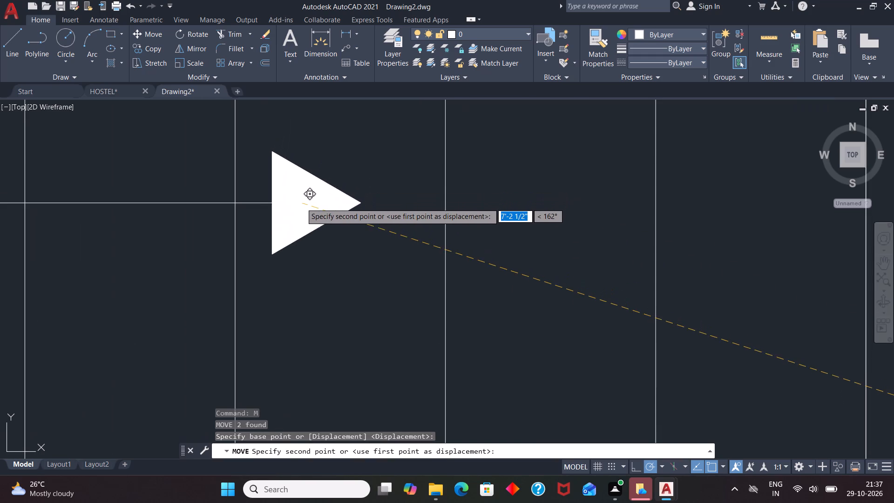
{"action": "left_click", "coordinate": [298, 208]}
{"action": "key", "text": "Escape"}
Fillet the left ends of the lower and upper flight centre lines using the Multiple option, joining them with a semicircular turn.
{"action": "scroll", "coordinate": [609, 209], "scroll_direction": "down", "scroll_amount": 2}
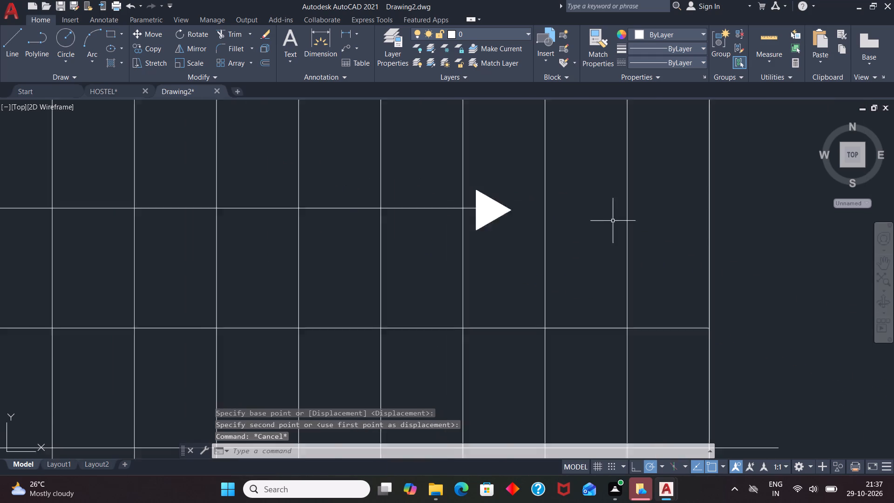
{"action": "scroll", "coordinate": [613, 223], "scroll_direction": "down", "scroll_amount": 1}
{"action": "scroll", "coordinate": [596, 274], "scroll_direction": "down", "scroll_amount": 1}
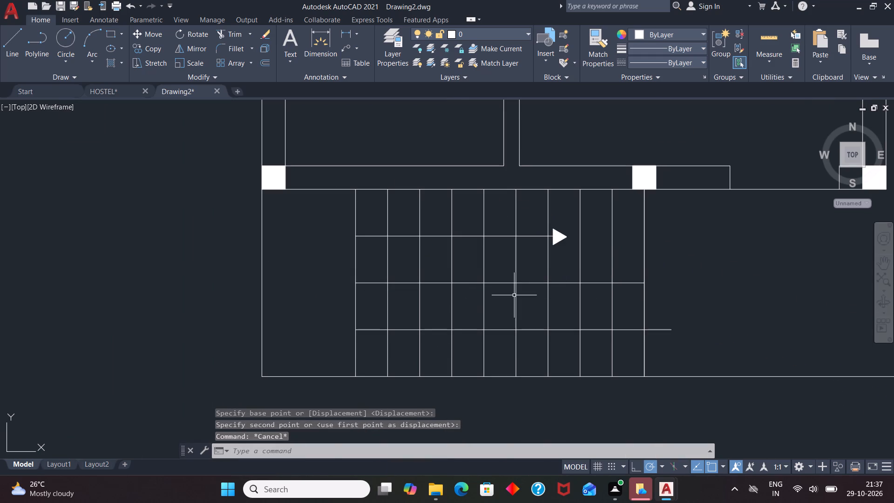
{"action": "key", "text": "f"}
{"action": "key", "text": "Return"}
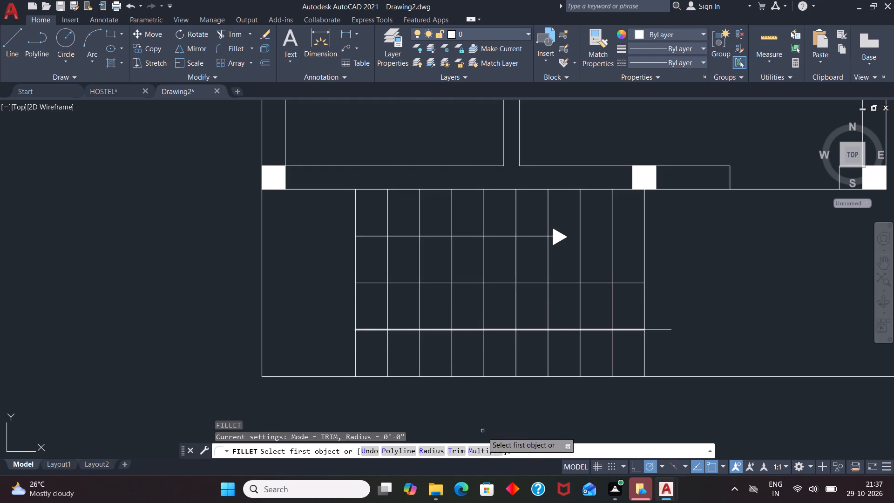
{"action": "left_click", "coordinate": [479, 450]}
{"action": "left_click", "coordinate": [381, 331]}
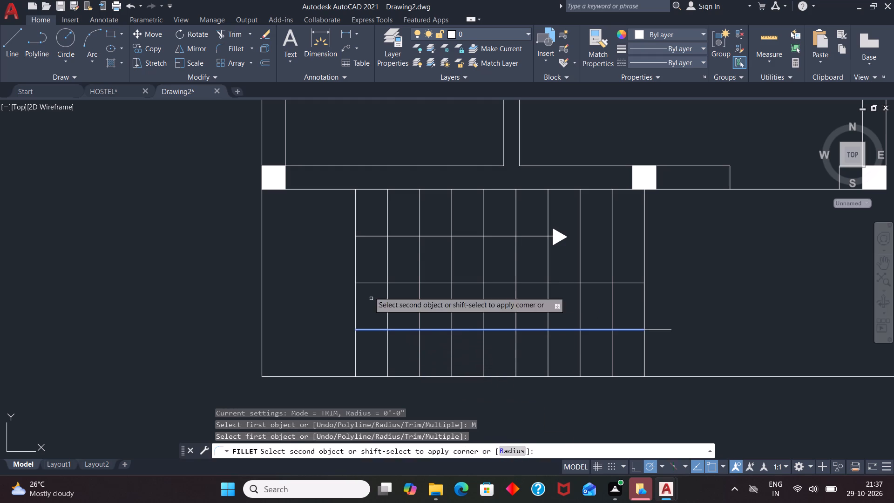
{"action": "left_click", "coordinate": [365, 237]}
{"action": "key", "text": "space"}
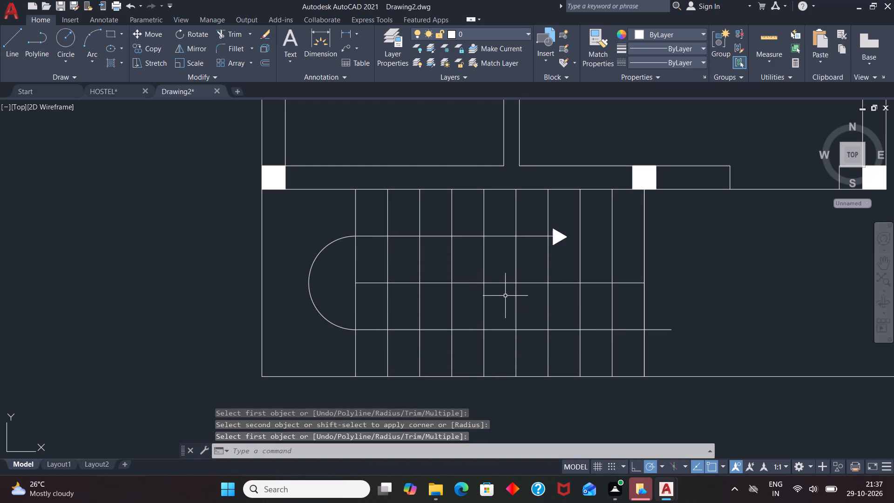
Break the front margin line at the point where it meets the staircase's right edge, using Break at Point.
{"action": "scroll", "coordinate": [470, 286], "scroll_direction": "down", "scroll_amount": 2}
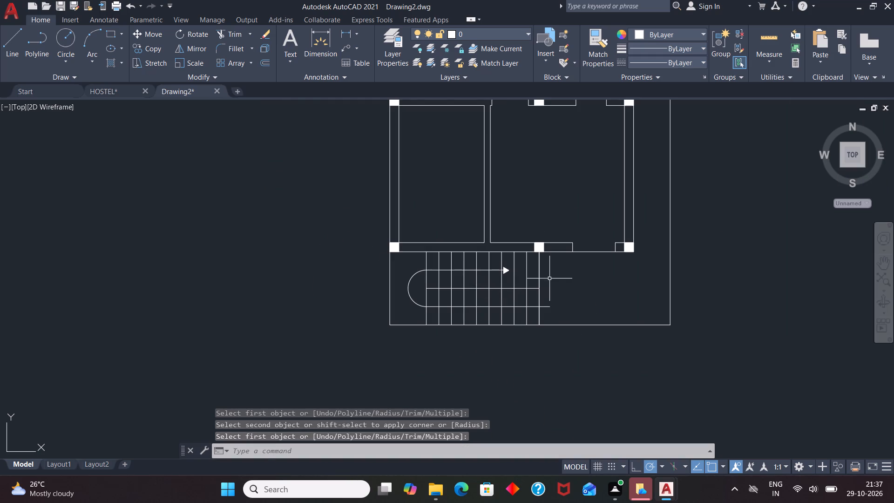
{"action": "key", "text": "b"}
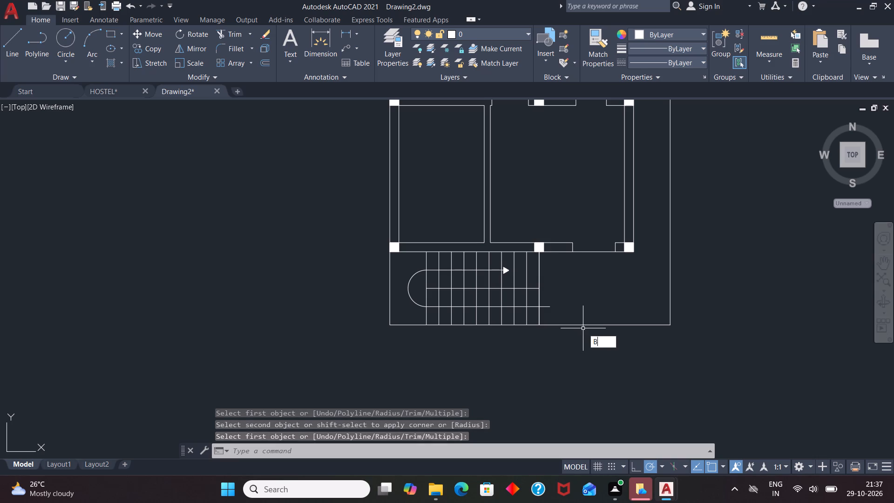
{"action": "key", "text": "r"}
{"action": "left_click", "coordinate": [610, 365]}
{"action": "left_click", "coordinate": [580, 325]}
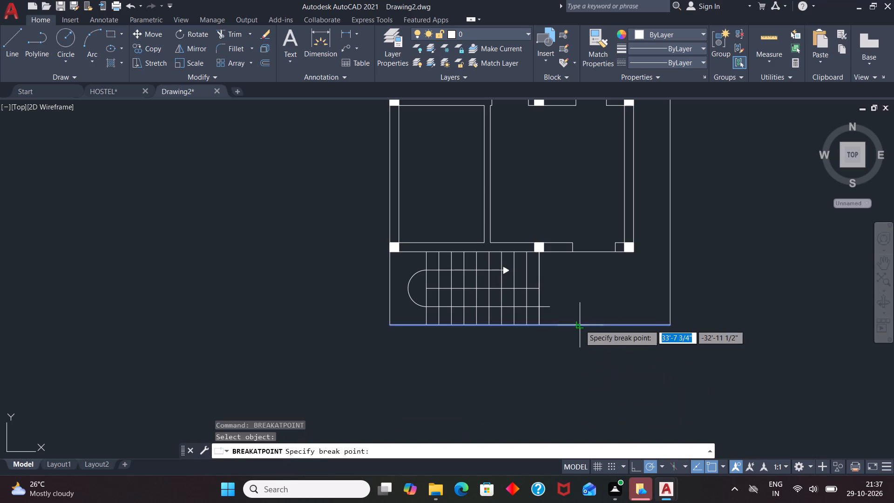
{"action": "left_click", "coordinate": [538, 326]}
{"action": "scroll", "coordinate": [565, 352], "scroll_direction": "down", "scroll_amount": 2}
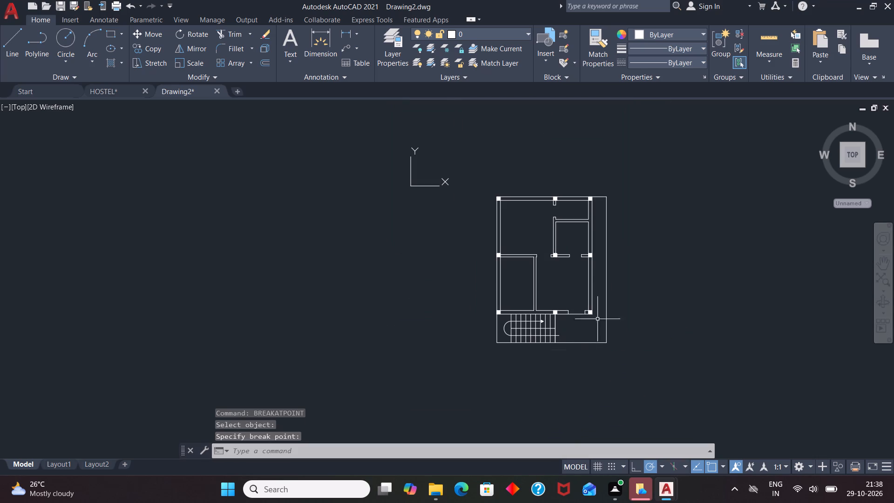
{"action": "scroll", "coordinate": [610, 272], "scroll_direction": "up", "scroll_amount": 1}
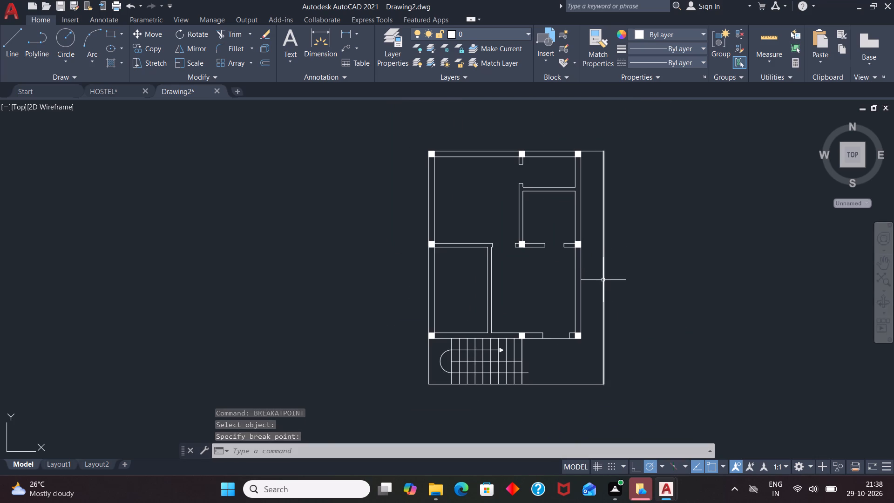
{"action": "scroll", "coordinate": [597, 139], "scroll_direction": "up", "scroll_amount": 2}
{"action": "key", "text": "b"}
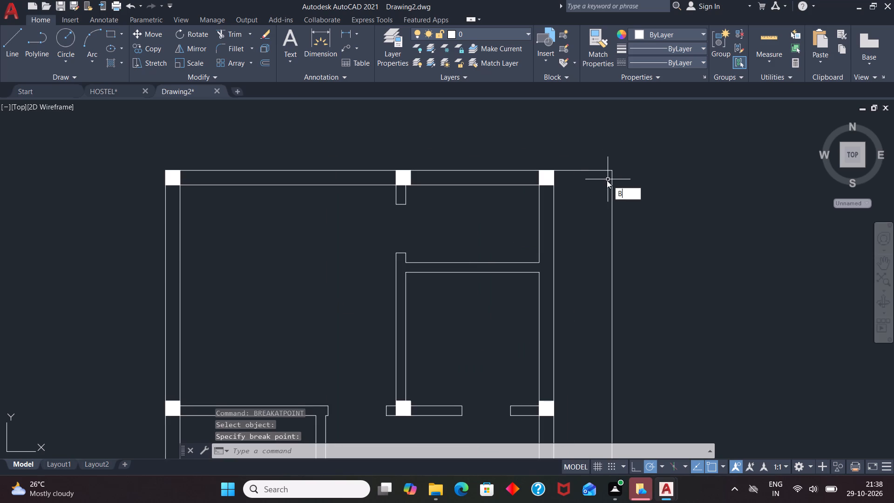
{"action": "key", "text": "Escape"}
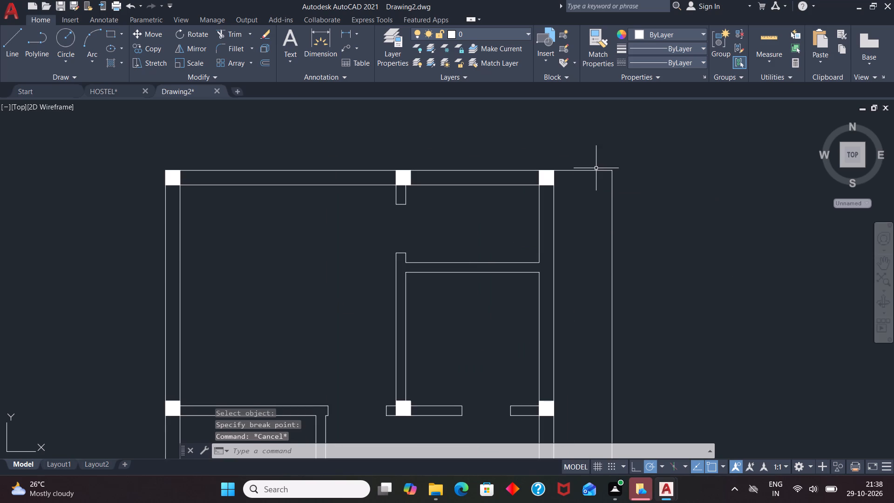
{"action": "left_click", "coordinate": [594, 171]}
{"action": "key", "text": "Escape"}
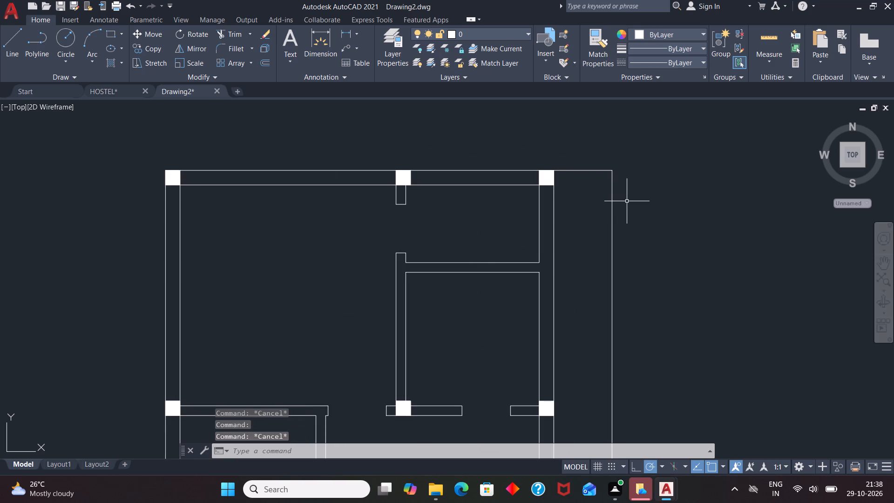
Load the ACAD_ISO03W100 and ACAD_ISO02W100 dashed linetypes into the drawing.
{"action": "type", "text": "LT"}
{"action": "key", "text": "Return"}
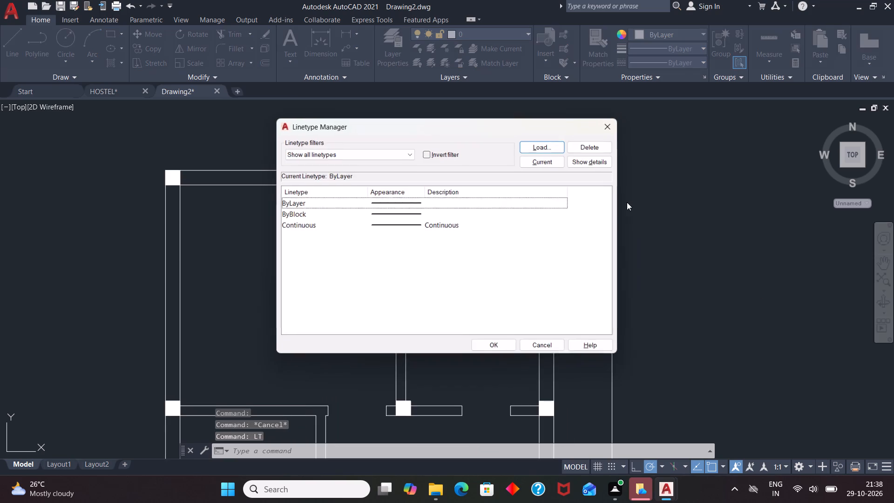
{"action": "left_click", "coordinate": [553, 144]}
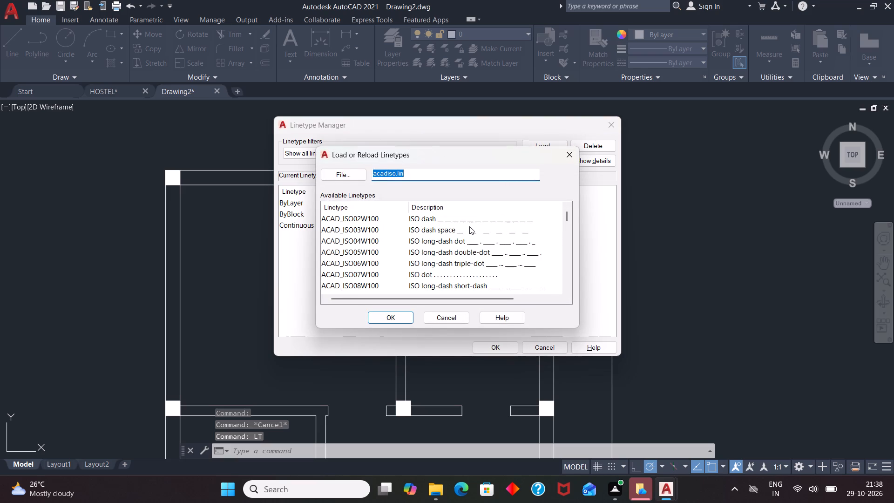
{"action": "left_click", "coordinate": [469, 224]}
{"action": "left_click", "coordinate": [392, 318]}
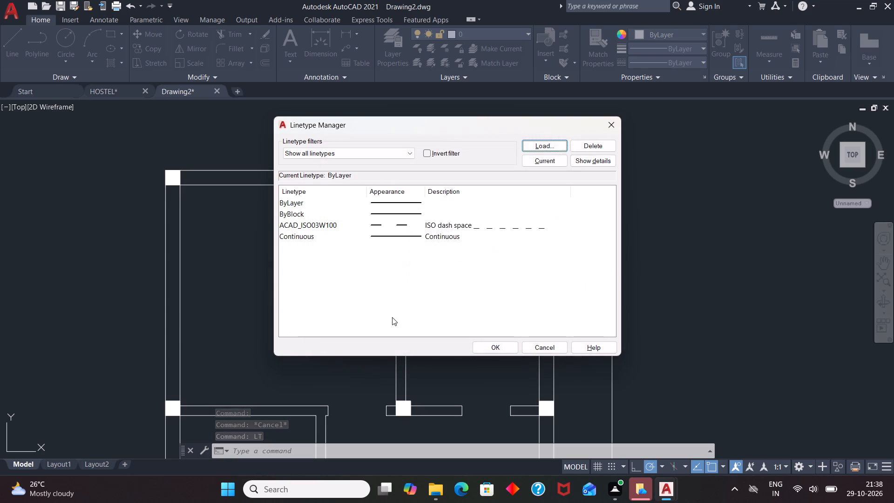
{"action": "left_click", "coordinate": [535, 147]}
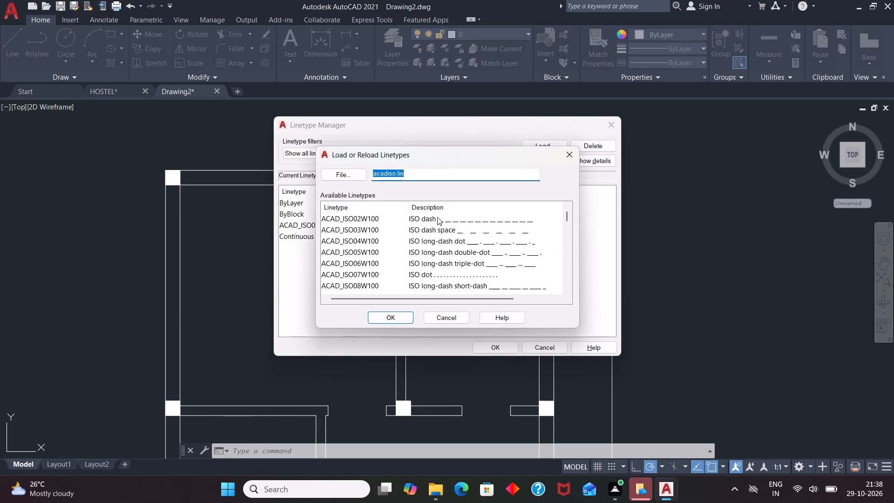
{"action": "left_click", "coordinate": [437, 217]}
{"action": "left_click", "coordinate": [390, 313]}
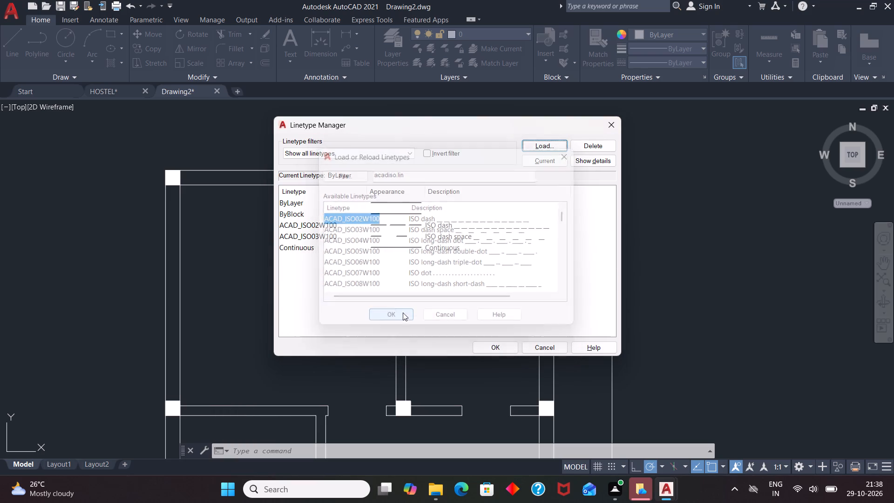
{"action": "left_click", "coordinate": [507, 348]}
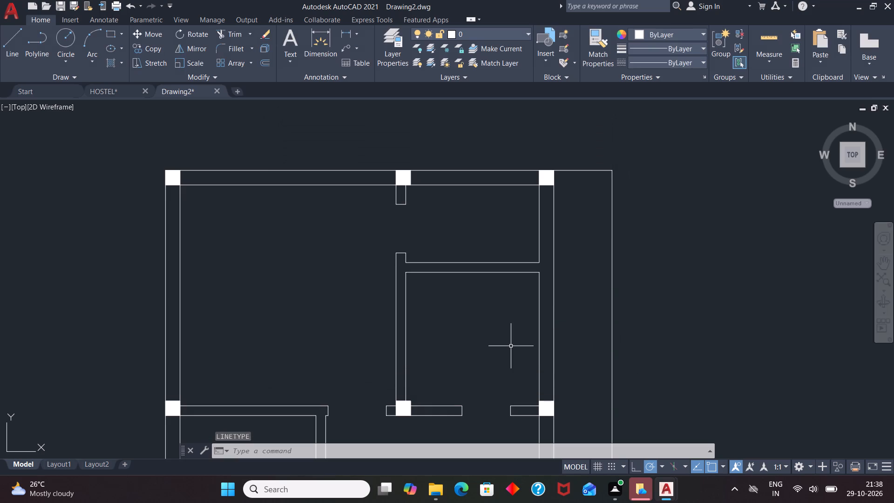
Apply a loaded ISO dashed linetype to the rear connector, side margin line and front margin line beyond the staircase.
{"action": "left_click", "coordinate": [593, 171]}
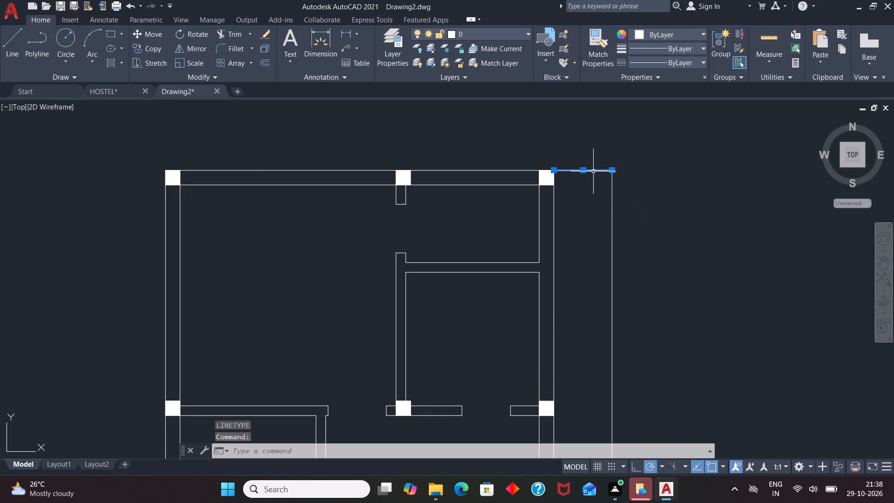
{"action": "left_click", "coordinate": [612, 210]}
{"action": "scroll", "coordinate": [615, 182], "scroll_direction": "down", "scroll_amount": 2}
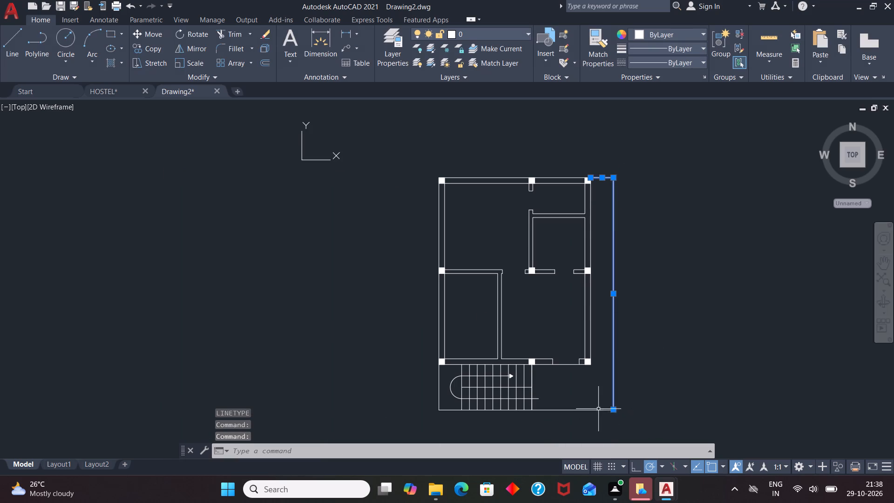
{"action": "left_click", "coordinate": [598, 412]}
{"action": "right_click", "coordinate": [636, 348]}
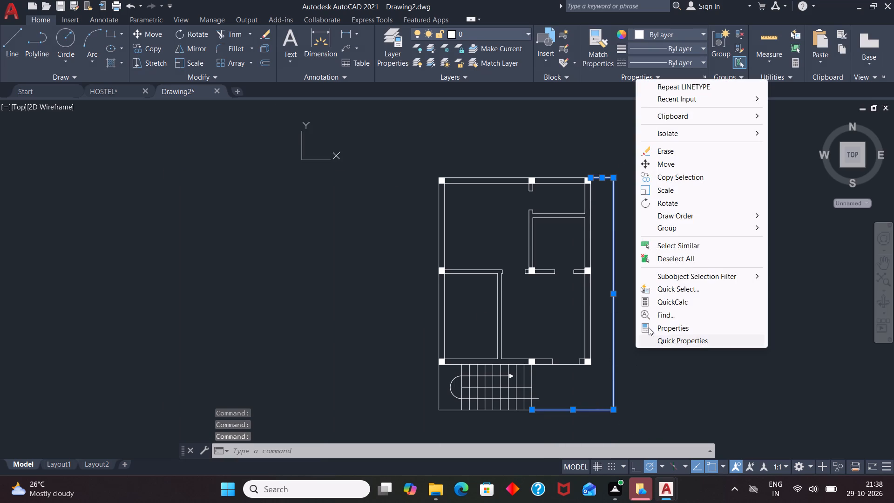
{"action": "left_click", "coordinate": [649, 327]}
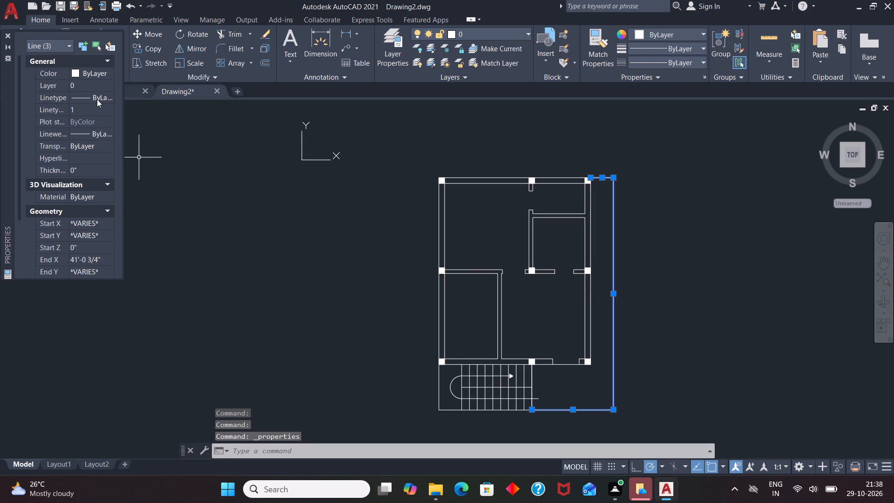
{"action": "left_click", "coordinate": [97, 99]}
{"action": "left_click", "coordinate": [97, 99]}
{"action": "left_click", "coordinate": [99, 127]}
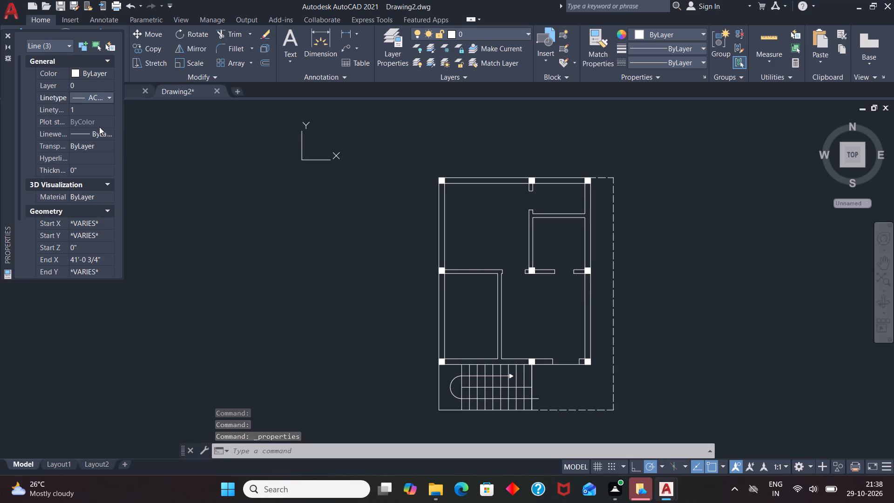
{"action": "left_click", "coordinate": [10, 35]}
{"action": "key", "text": "Escape"}
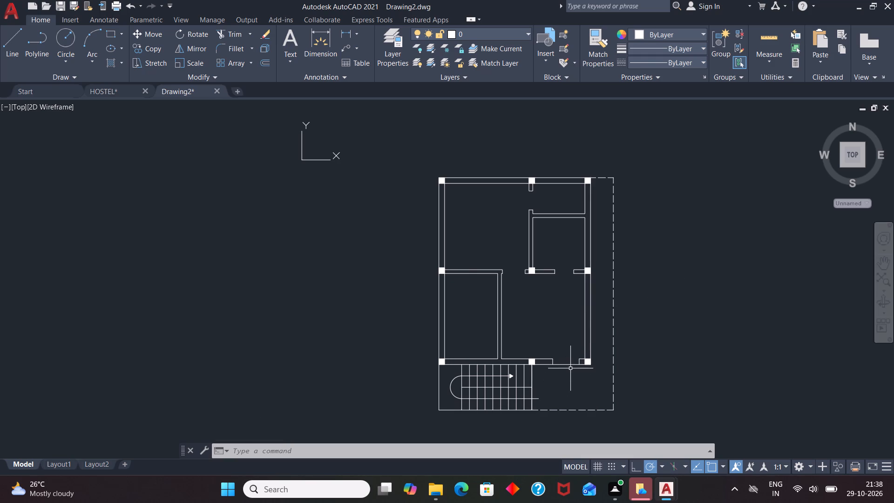
Draw a 3'6" vertical line upward from the outer corner of the front door opening's right jamb.
{"action": "scroll", "coordinate": [569, 368], "scroll_direction": "up", "scroll_amount": 2}
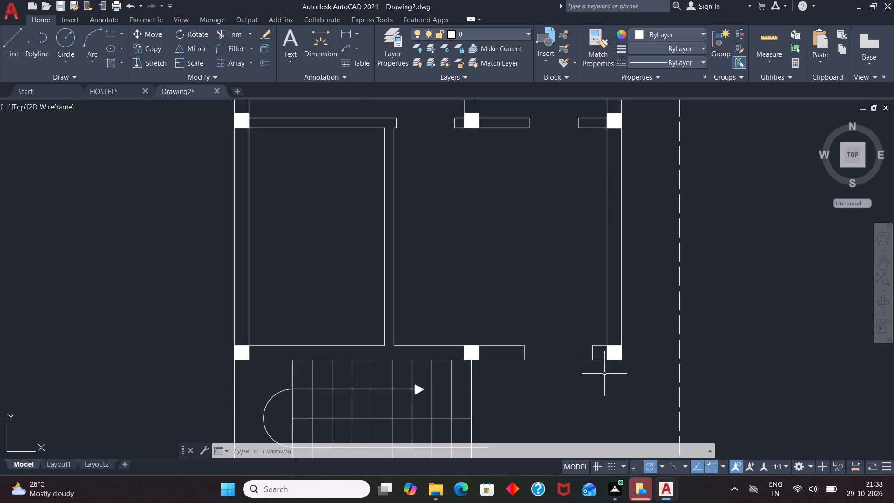
{"action": "key", "text": "l"}
{"action": "key", "text": "Return"}
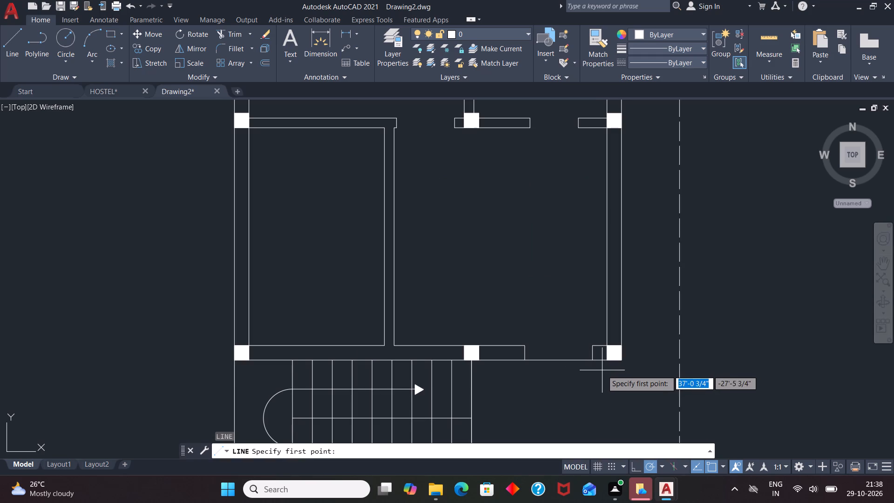
{"action": "scroll", "coordinate": [602, 370], "scroll_direction": "up", "scroll_amount": 1}
{"action": "left_click", "coordinate": [588, 354]}
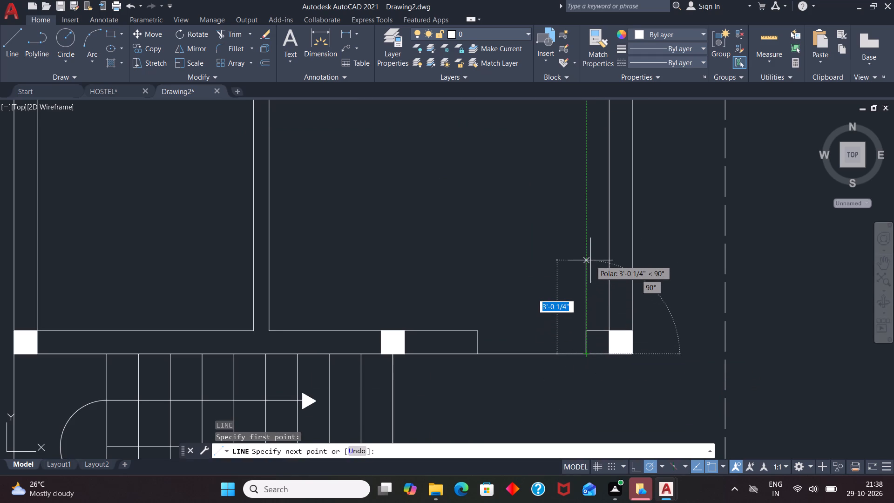
{"action": "type", "text": "3'6\""}
{"action": "key", "text": "Return"}
{"action": "key", "text": "Escape"}
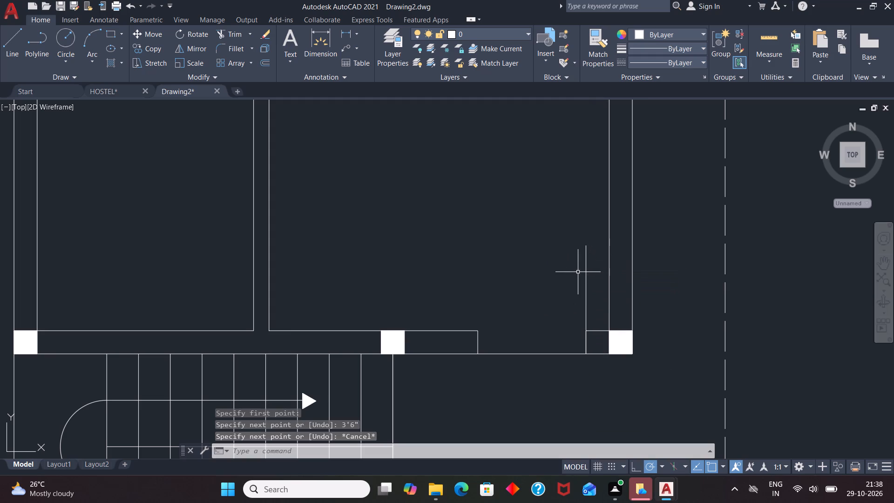
Offset the vertical door line by 2" toward the door opening to form the leaf's thickness.
{"action": "key", "text": "o"}
{"action": "key", "text": "Return"}
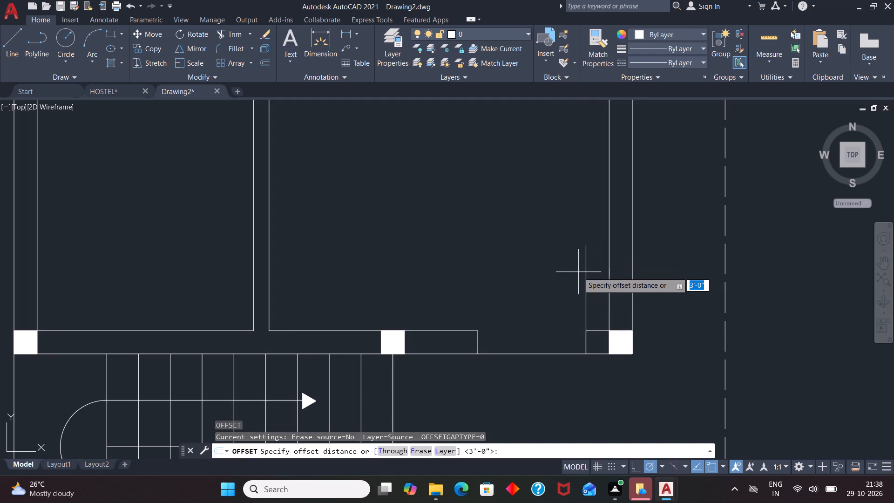
{"action": "key", "text": "2"}
{"action": "key", "text": "Return"}
{"action": "left_click", "coordinate": [586, 274]}
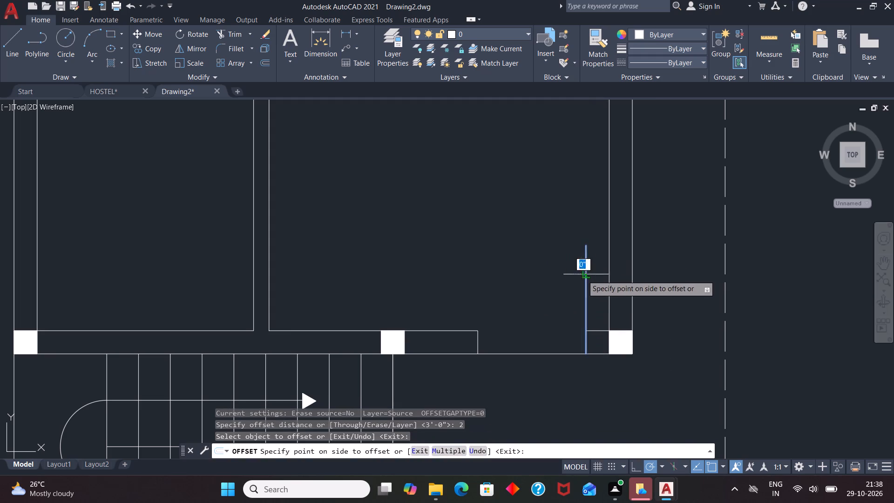
{"action": "left_click", "coordinate": [578, 276]}
{"action": "key", "text": "space"}
Draw a diagonal line from the left jamb's outer corner to the top of the door leaf's right line.
{"action": "type", "text": "L"}
{"action": "key", "text": "Return"}
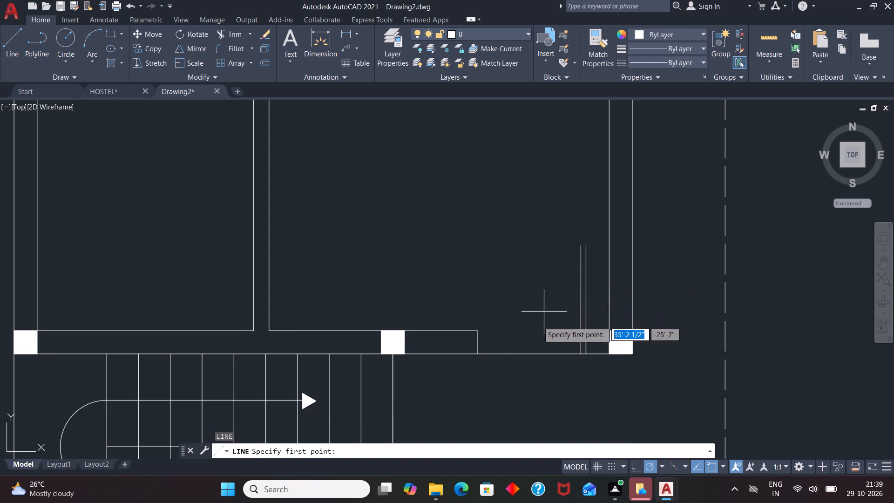
{"action": "left_click", "coordinate": [476, 353]}
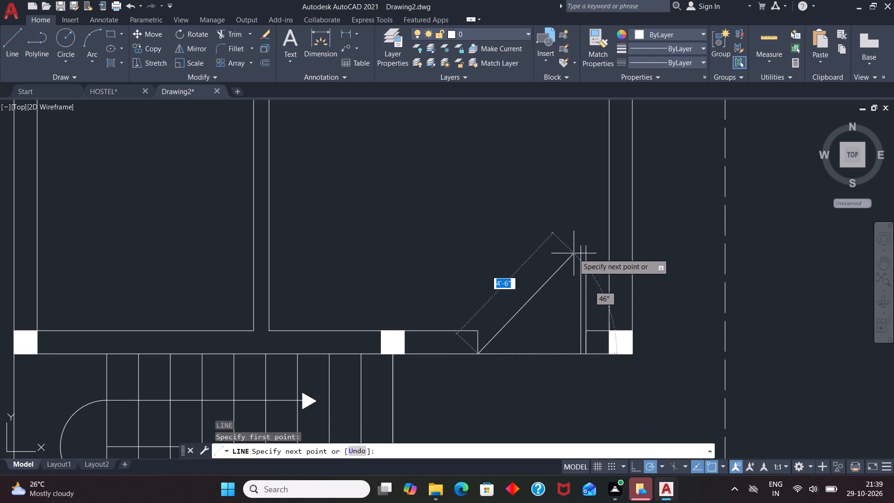
{"action": "left_click", "coordinate": [587, 247]}
{"action": "key", "text": "space"}
Trim the end of the front door leaf's inner line that projects beyond the diagonal line.
{"action": "key", "text": "r"}
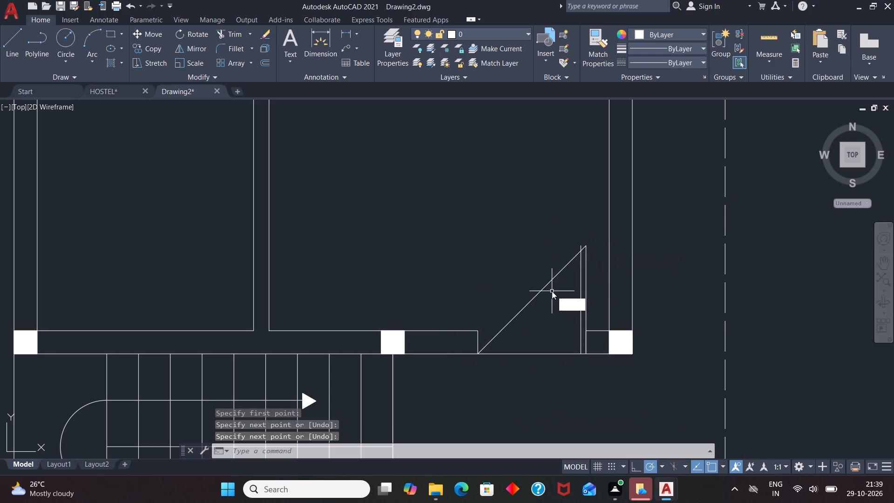
{"action": "key", "text": "BackSpace"}
{"action": "type", "text": "TR"}
{"action": "key", "text": "Return"}
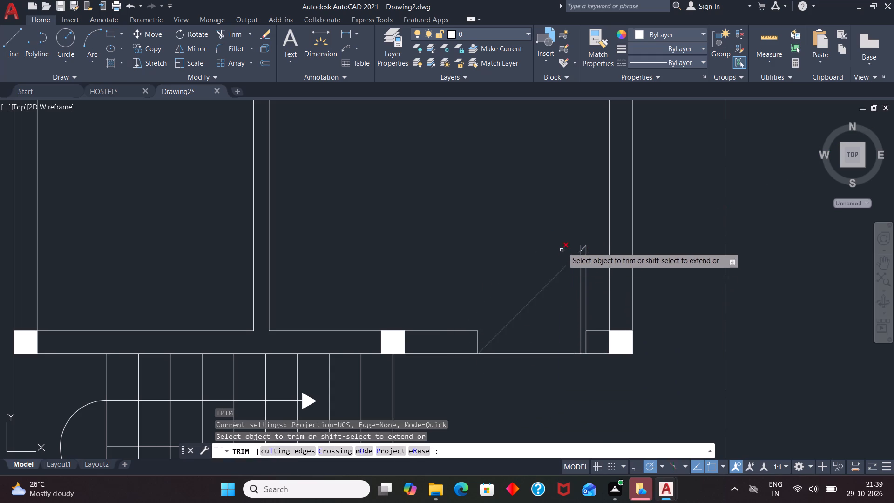
{"action": "scroll", "coordinate": [565, 241], "scroll_direction": "up", "scroll_amount": 2}
{"action": "left_click", "coordinate": [603, 256]}
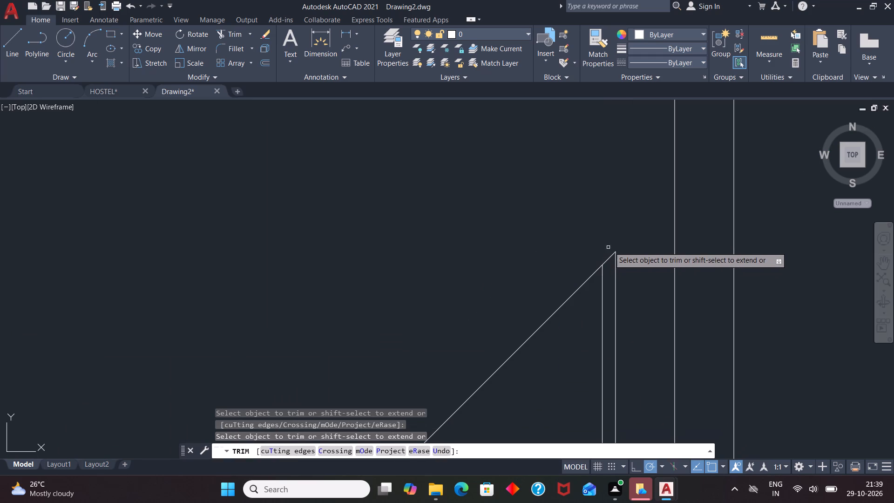
{"action": "key", "text": "Escape"}
{"action": "scroll", "coordinate": [616, 244], "scroll_direction": "down", "scroll_amount": 2}
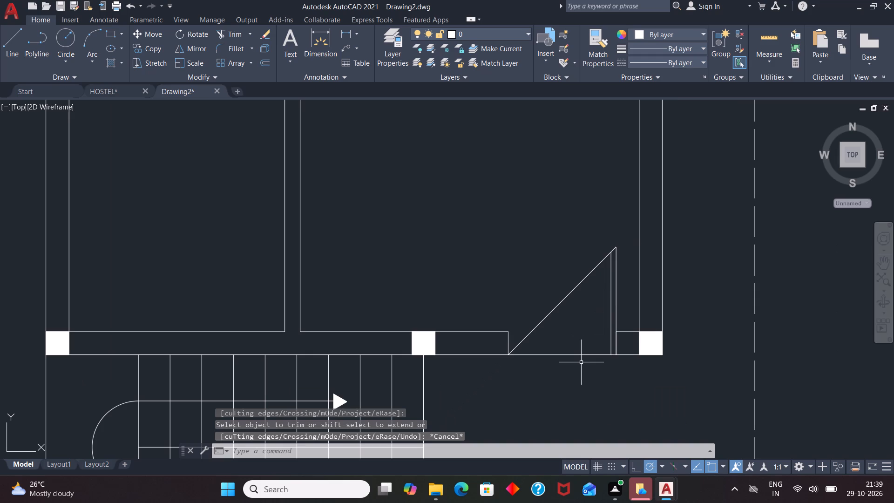
Offset the front door opening's left jamb line by 18" toward the neighbouring column to mark a window.
{"action": "scroll", "coordinate": [617, 330], "scroll_direction": "down", "scroll_amount": 1}
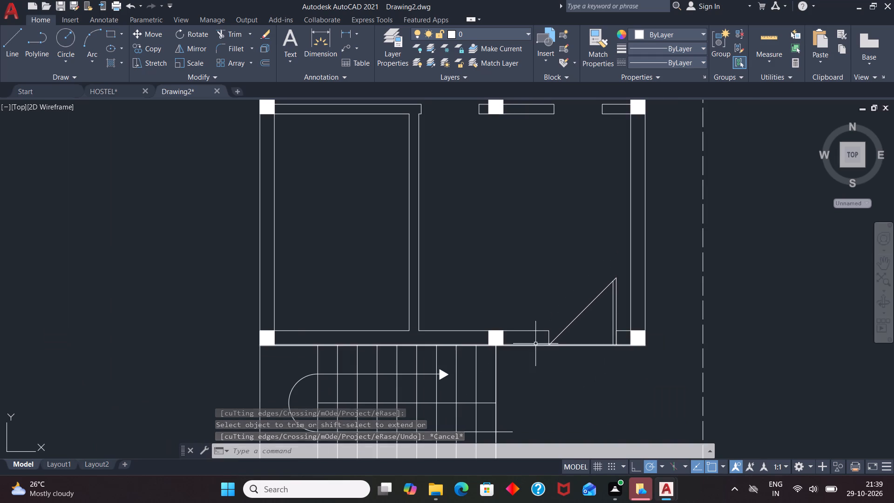
{"action": "scroll", "coordinate": [531, 347], "scroll_direction": "up", "scroll_amount": 2}
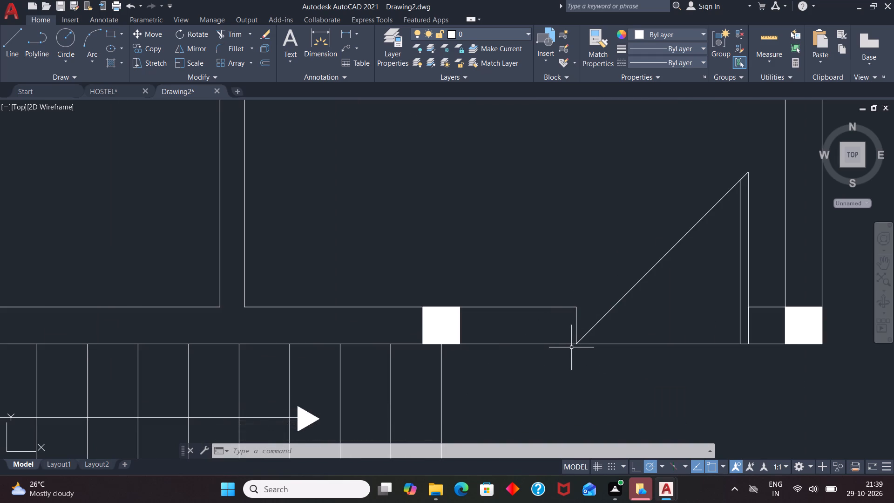
{"action": "key", "text": "o"}
{"action": "key", "text": "Return"}
{"action": "key", "text": "1"}
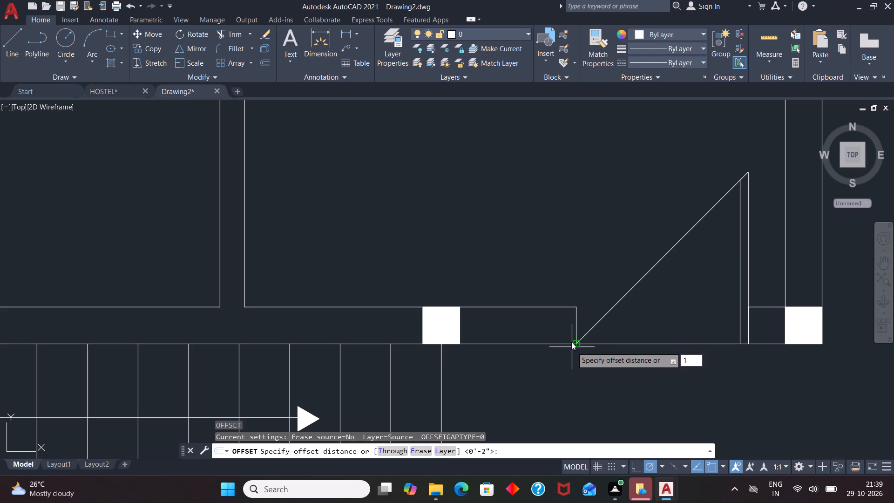
{"action": "key", "text": "8"}
{"action": "key", "text": "Return"}
{"action": "left_click", "coordinate": [577, 322]}
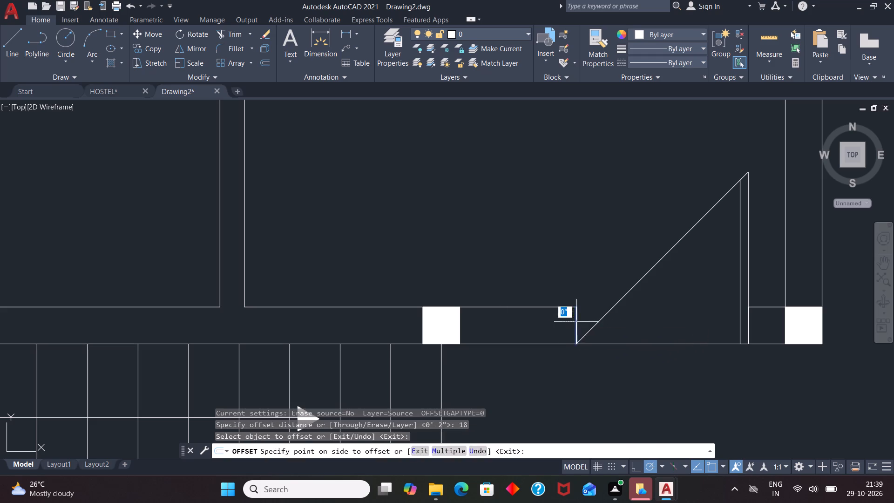
{"action": "left_click", "coordinate": [520, 342]}
{"action": "key", "text": "space"}
Draw a horizontal line between the midpoints of the offset line and the door jamb as the window's centre line.
{"action": "type", "text": "L"}
{"action": "key", "text": "Return"}
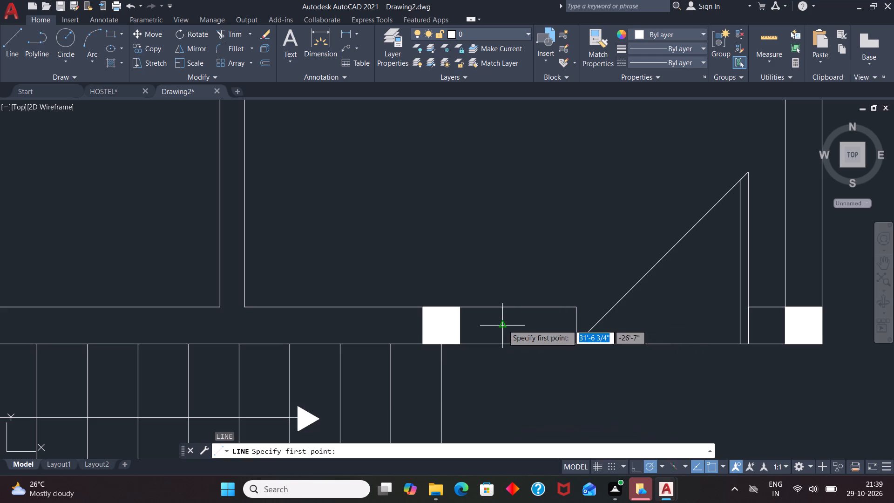
{"action": "left_click", "coordinate": [503, 325]}
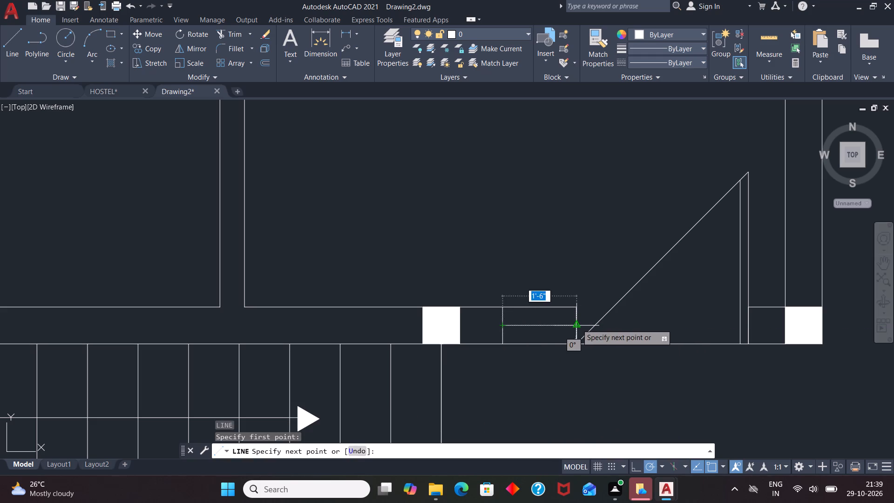
{"action": "left_click", "coordinate": [577, 324]}
{"action": "key", "text": "space"}
Draw a short line across the front room's partition wall, 2' up from its inner corner with the front wall.
{"action": "scroll", "coordinate": [627, 351], "scroll_direction": "down", "scroll_amount": 3}
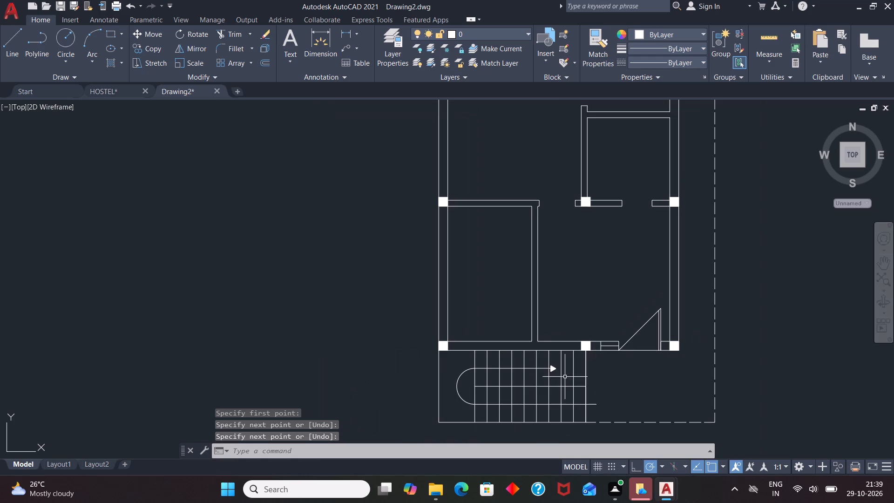
{"action": "scroll", "coordinate": [668, 349], "scroll_direction": "down", "scroll_amount": 2}
{"action": "scroll", "coordinate": [606, 348], "scroll_direction": "up", "scroll_amount": 2}
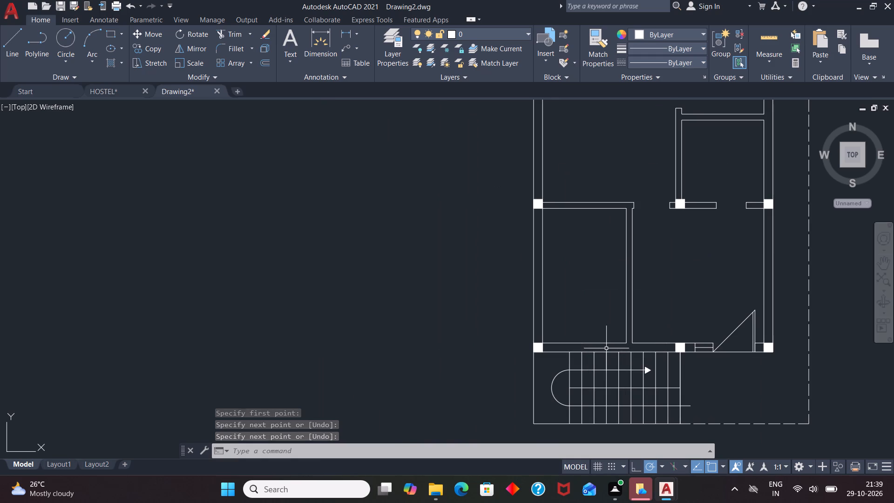
{"action": "scroll", "coordinate": [641, 303], "scroll_direction": "up", "scroll_amount": 1}
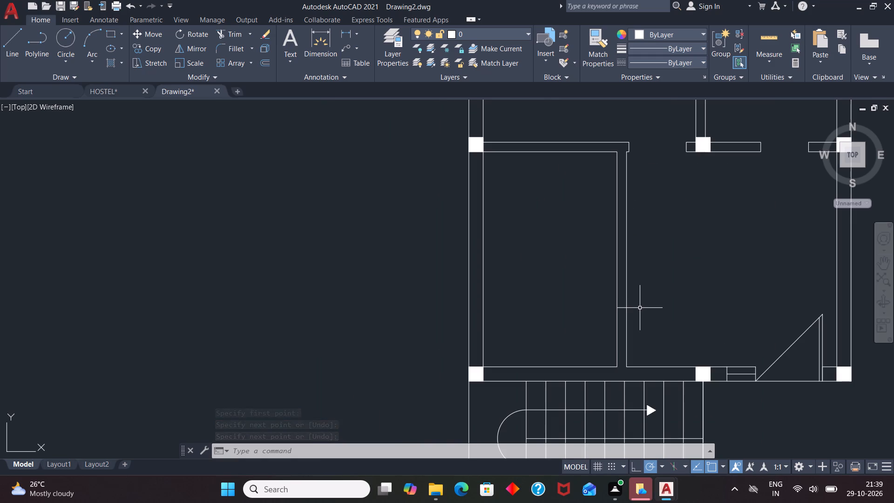
{"action": "key", "text": "l"}
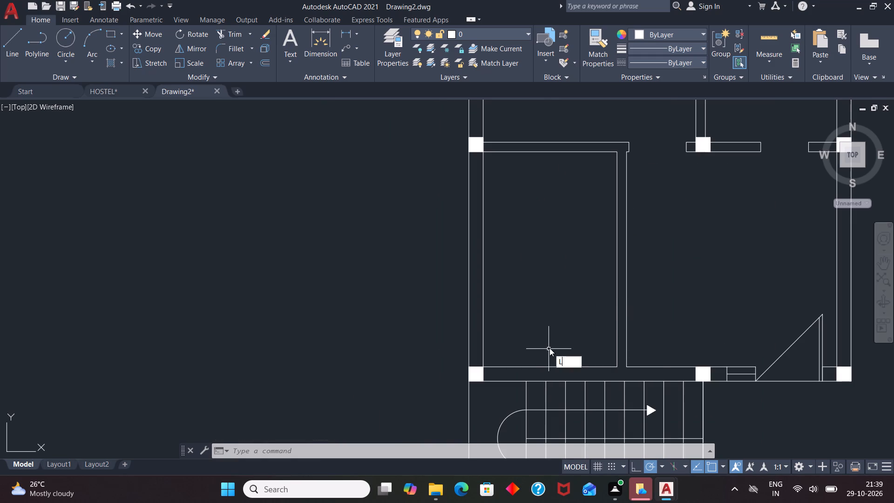
{"action": "key", "text": "Return"}
{"action": "key", "text": "t"}
{"action": "key", "text": "k"}
{"action": "key", "text": "Return"}
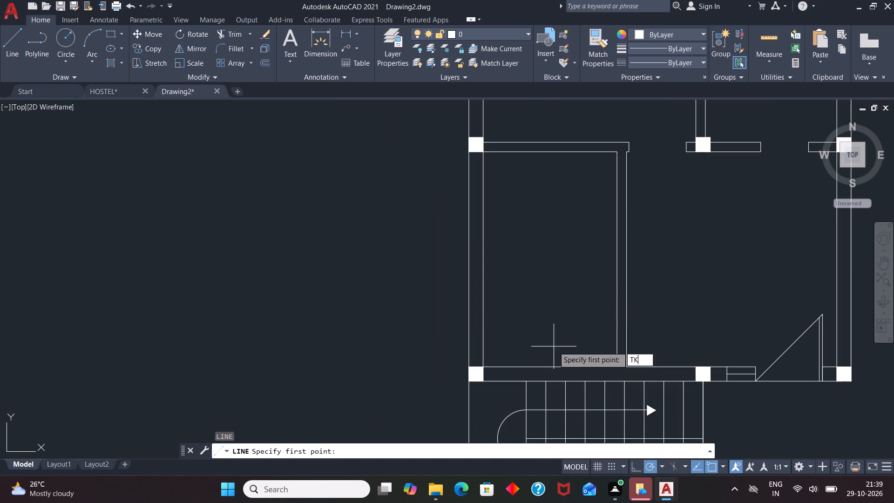
{"action": "left_click", "coordinate": [628, 368]}
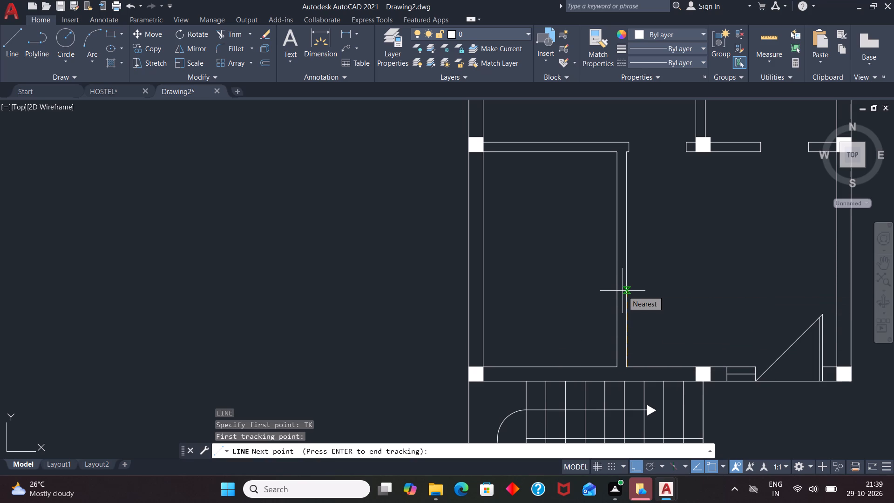
{"action": "type", "text": "2'"}
{"action": "key", "text": "Return"}
{"action": "key", "text": "Return"}
{"action": "scroll", "coordinate": [618, 308], "scroll_direction": "up", "scroll_amount": 1}
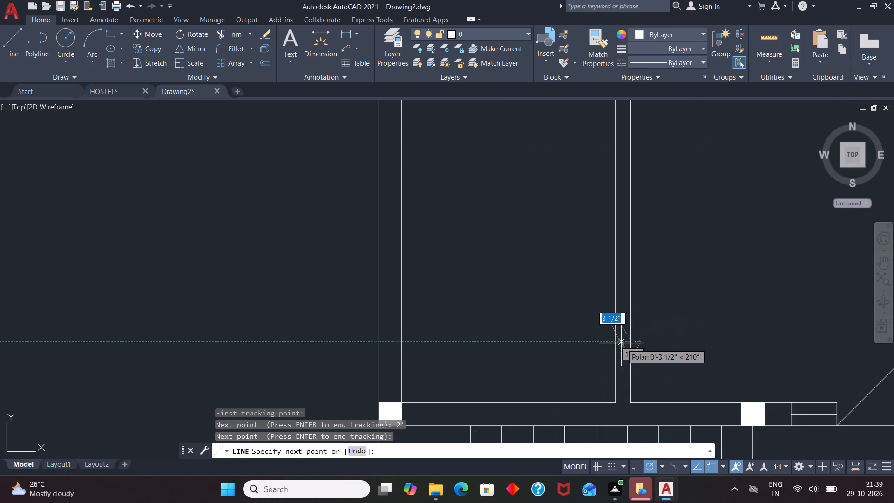
{"action": "left_click", "coordinate": [612, 340]}
{"action": "key", "text": "space"}
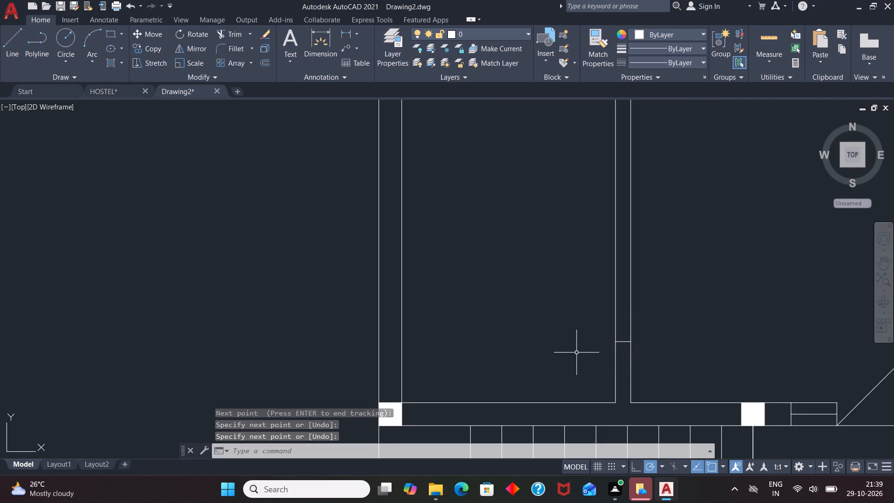
Offset the short line across the partition by 3' away from the front wall to mark the opening's other jamb.
{"action": "key", "text": "o"}
{"action": "key", "text": "Return"}
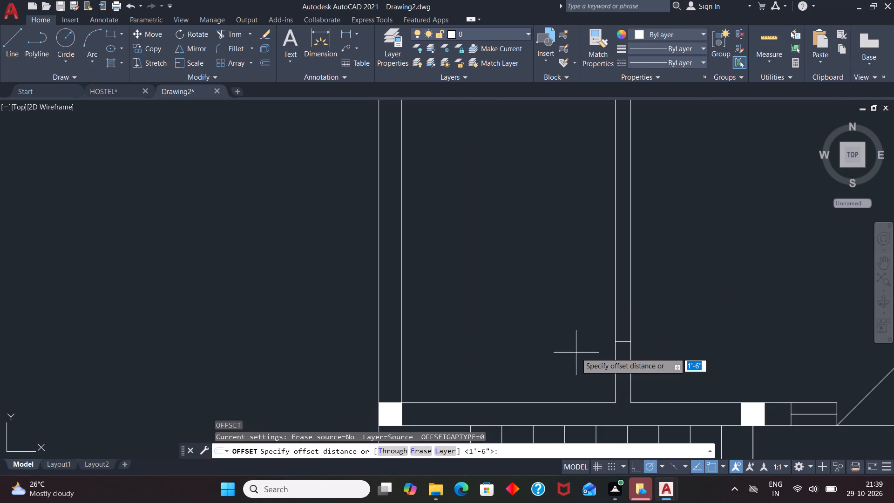
{"action": "type", "text": "3'"}
{"action": "key", "text": "Return"}
{"action": "left_click", "coordinate": [620, 342]}
{"action": "left_click", "coordinate": [633, 280]}
{"action": "key", "text": "space"}
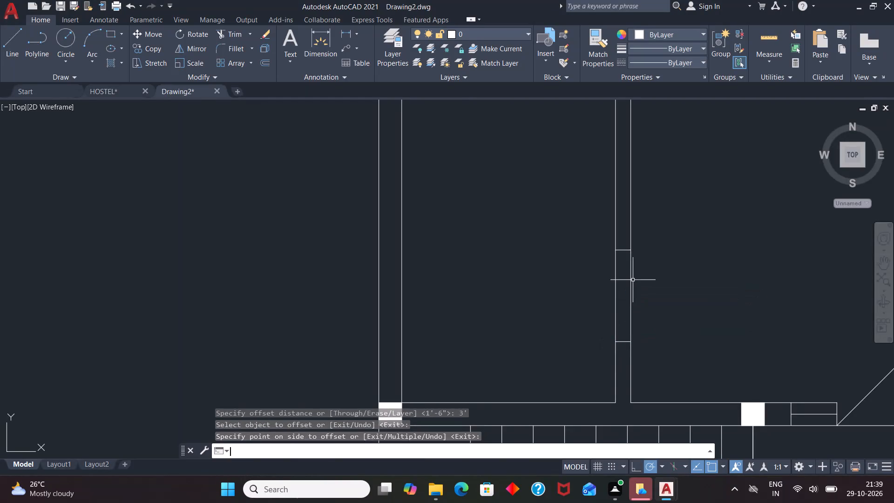
Trim both partition wall lines between the two jamb lines to open the 3' opening.
{"action": "type", "text": "TR"}
{"action": "key", "text": "Return"}
{"action": "left_click_drag", "start_coordinate": [664, 279], "coordinate": [594, 301]}
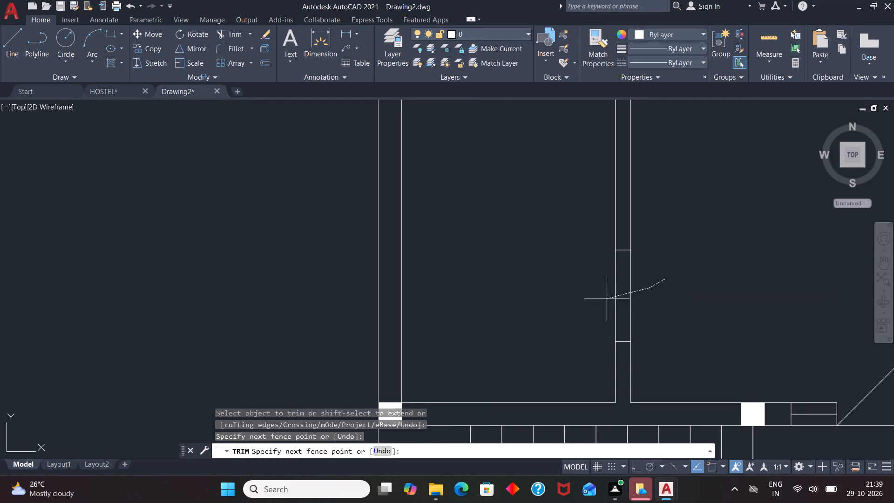
{"action": "left_click_drag", "start_coordinate": [594, 301], "coordinate": [586, 302]}
{"action": "key", "text": "space"}
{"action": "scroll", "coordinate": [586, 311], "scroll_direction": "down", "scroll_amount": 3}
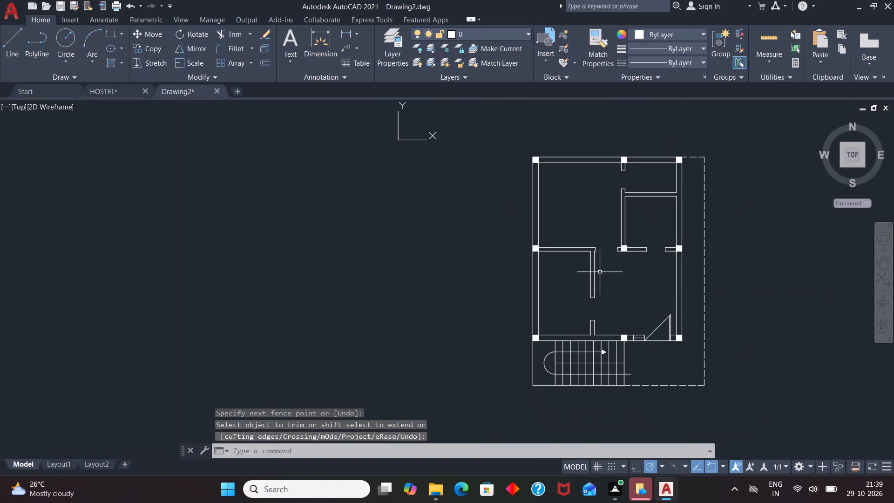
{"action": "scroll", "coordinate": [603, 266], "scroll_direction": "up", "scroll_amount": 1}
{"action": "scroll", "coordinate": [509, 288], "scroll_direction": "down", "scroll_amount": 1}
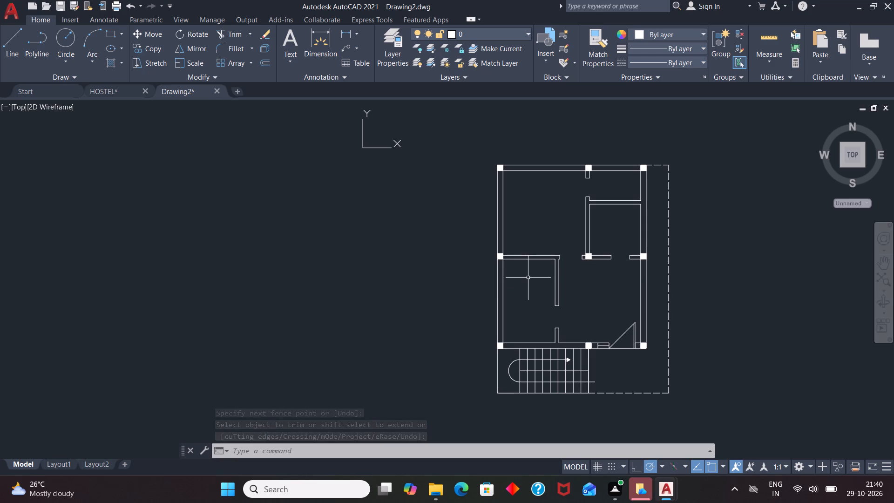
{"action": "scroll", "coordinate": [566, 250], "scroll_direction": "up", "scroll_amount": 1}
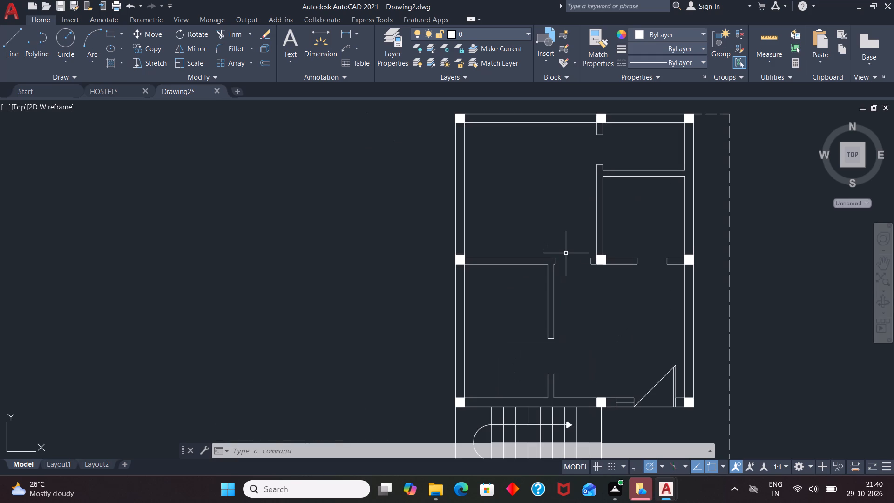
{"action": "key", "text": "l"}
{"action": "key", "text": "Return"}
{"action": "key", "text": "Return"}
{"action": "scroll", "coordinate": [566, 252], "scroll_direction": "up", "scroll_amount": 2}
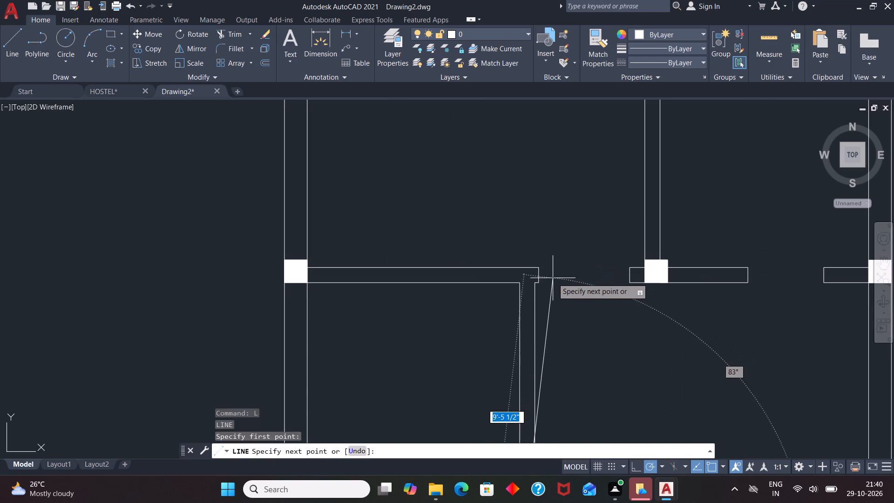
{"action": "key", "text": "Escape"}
Draw a 3' vertical line upward from the lower corner of the left jamb of the central door opening.
{"action": "scroll", "coordinate": [546, 286], "scroll_direction": "down", "scroll_amount": 2}
{"action": "scroll", "coordinate": [588, 257], "scroll_direction": "up", "scroll_amount": 2}
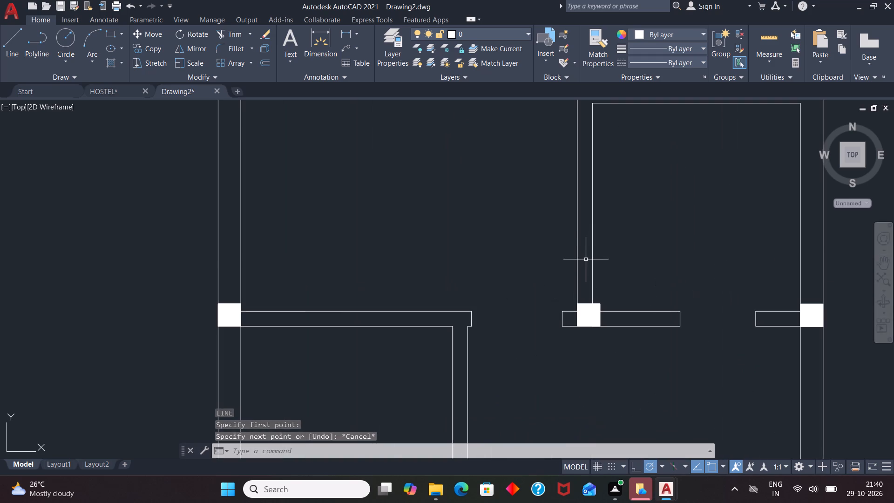
{"action": "key", "text": "l"}
{"action": "key", "text": "Return"}
{"action": "left_click", "coordinate": [474, 326]}
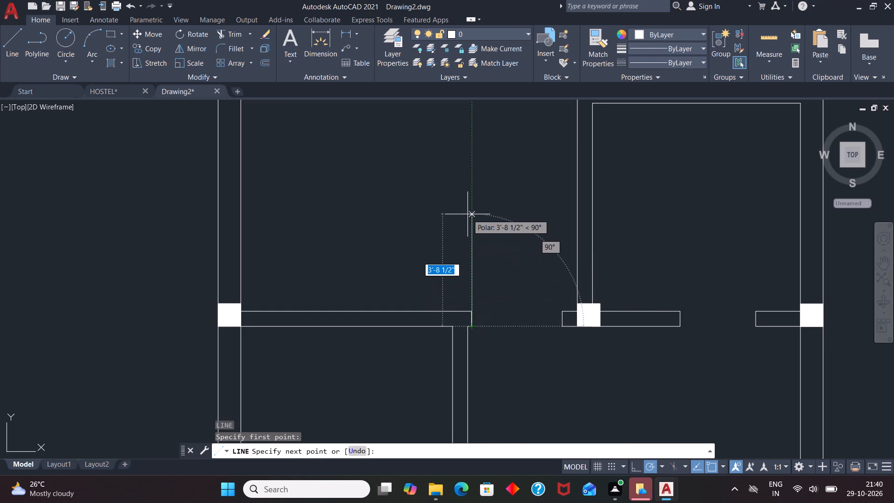
{"action": "type", "text": "3'"}
{"action": "key", "text": "Return"}
{"action": "key", "text": "space"}
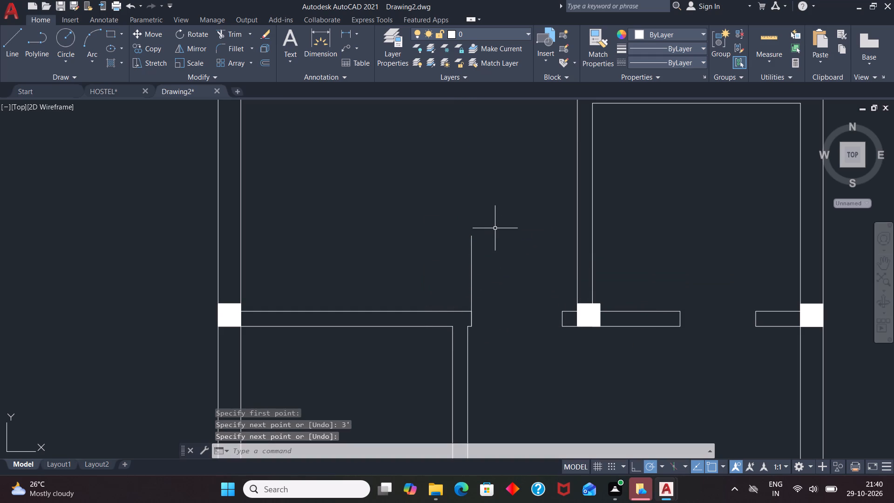
Offset the 3' vertical line by 2" toward the door opening to form the leaf's thickness.
{"action": "key", "text": "o"}
{"action": "key", "text": "Return"}
{"action": "key", "text": "2"}
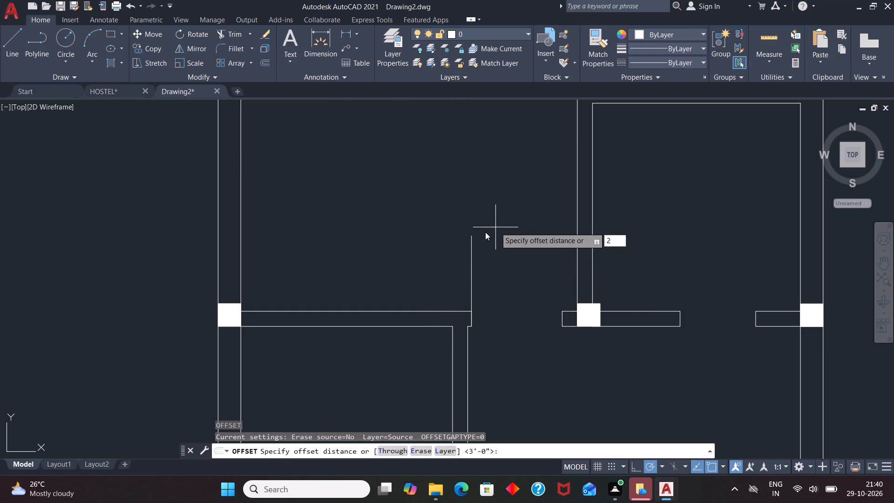
{"action": "key", "text": "Return"}
{"action": "left_click", "coordinate": [472, 261]}
{"action": "left_click", "coordinate": [484, 259]}
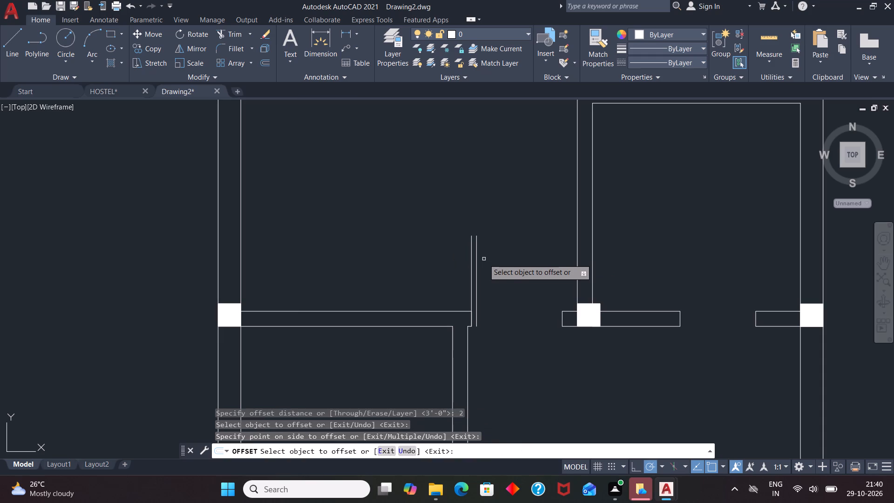
{"action": "key", "text": "Escape"}
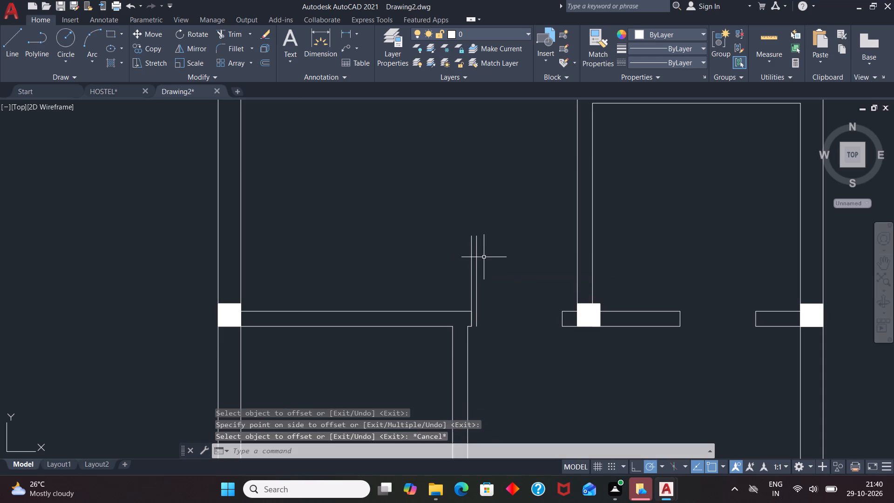
Draw a diagonal line from the right jamb's lower corner to the top of the door leaf's left line.
{"action": "key", "text": "l"}
{"action": "key", "text": "Return"}
{"action": "left_click", "coordinate": [565, 328]}
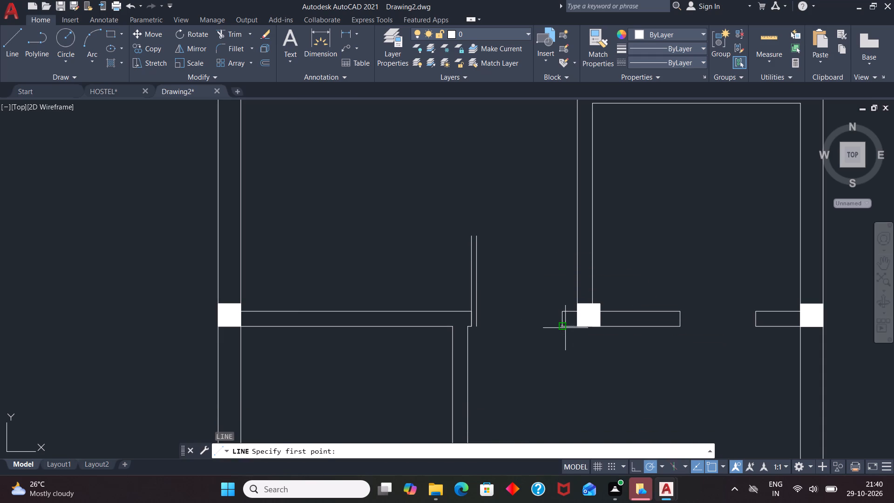
{"action": "left_click", "coordinate": [468, 236]}
{"action": "key", "text": "space"}
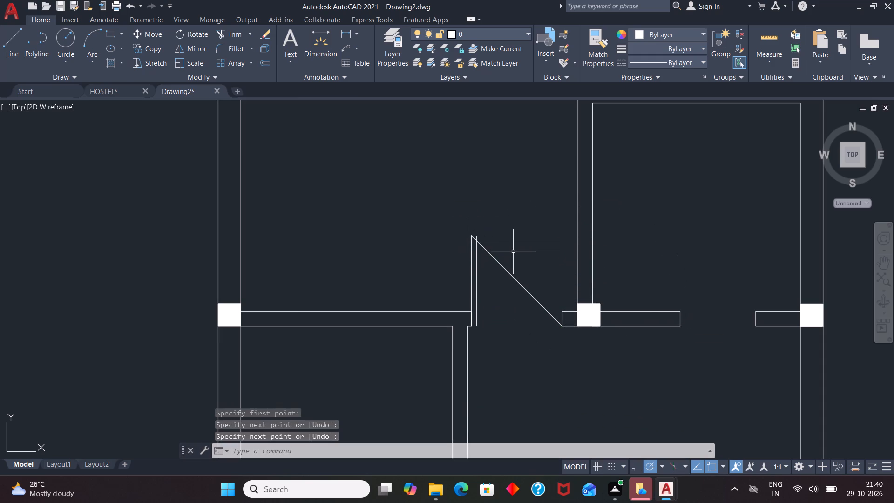
Trim the central door leaf's offset line where it projects above the diagonal swing line.
{"action": "key", "text": "t"}
{"action": "key", "text": "r"}
{"action": "key", "text": "Return"}
{"action": "scroll", "coordinate": [483, 234], "scroll_direction": "up", "scroll_amount": 2}
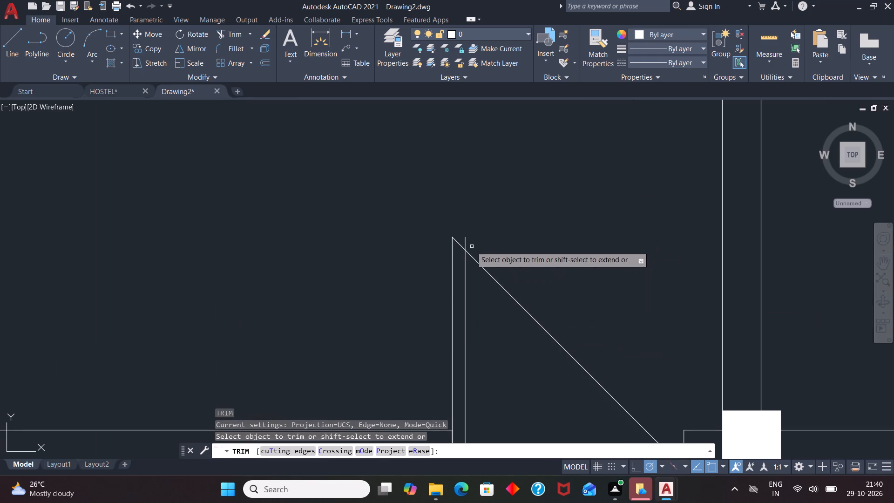
{"action": "left_click", "coordinate": [467, 246]}
{"action": "left_click", "coordinate": [463, 238]}
{"action": "scroll", "coordinate": [485, 205], "scroll_direction": "down", "scroll_amount": 3}
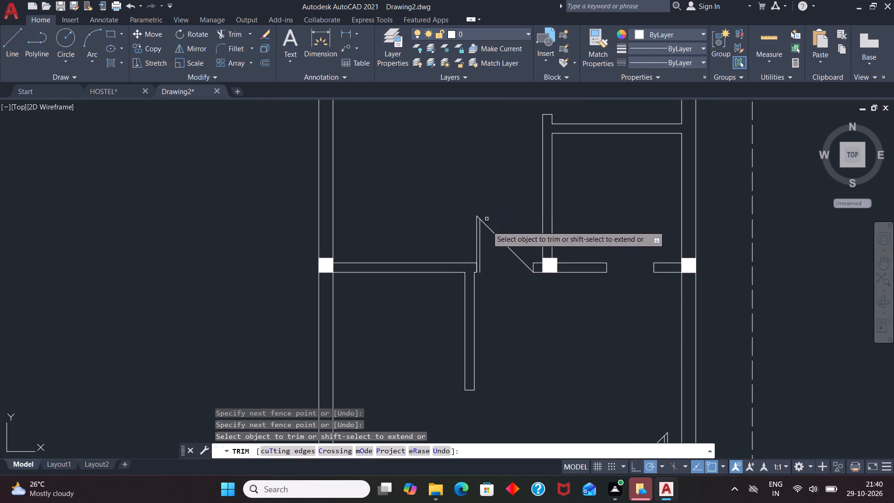
{"action": "scroll", "coordinate": [488, 281], "scroll_direction": "up", "scroll_amount": 2}
{"action": "key", "text": "Escape"}
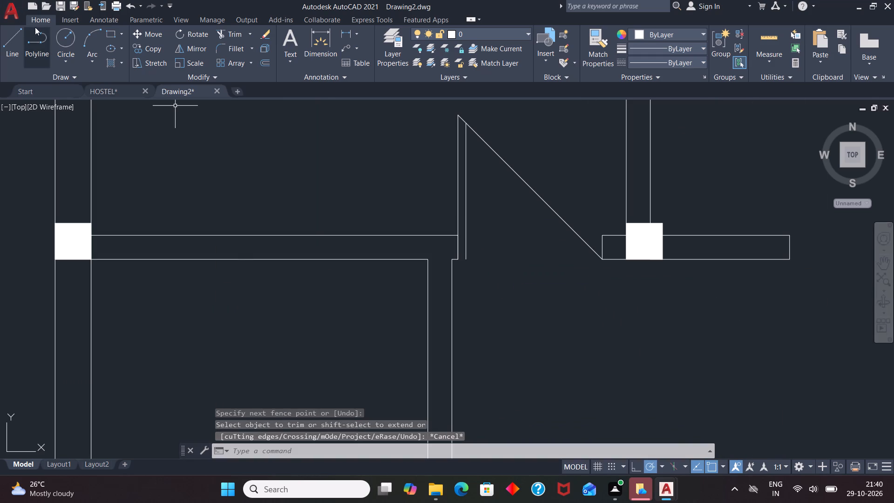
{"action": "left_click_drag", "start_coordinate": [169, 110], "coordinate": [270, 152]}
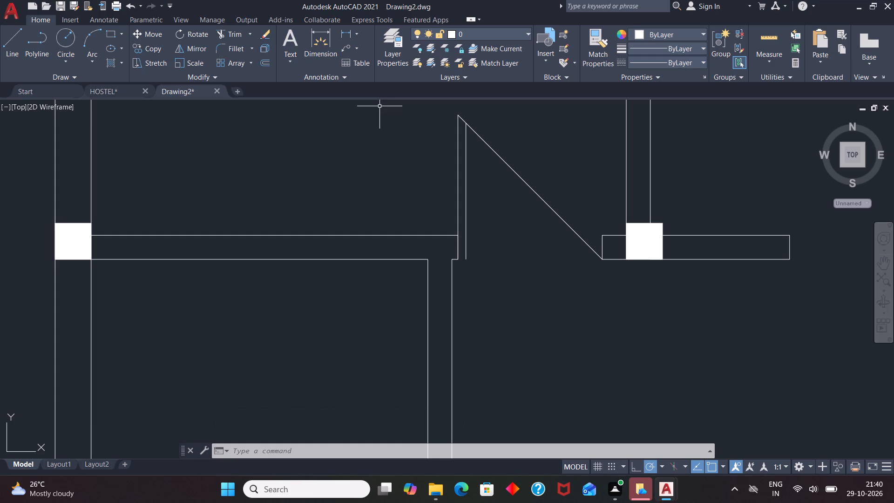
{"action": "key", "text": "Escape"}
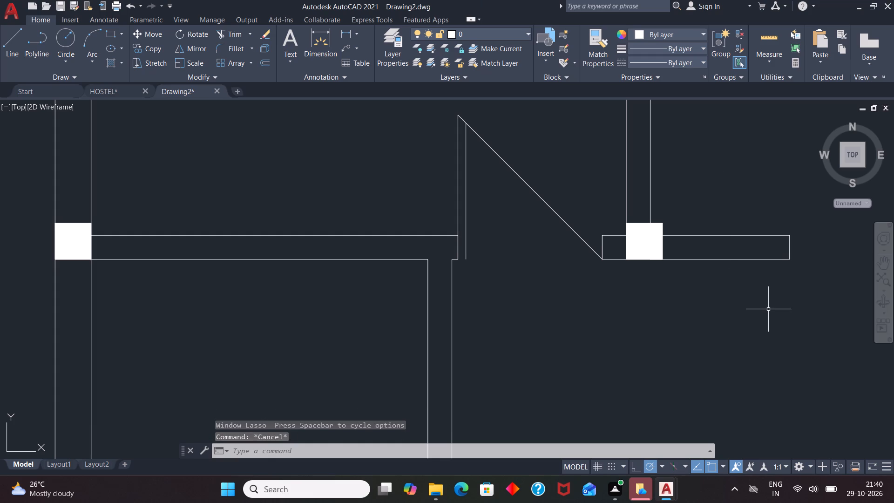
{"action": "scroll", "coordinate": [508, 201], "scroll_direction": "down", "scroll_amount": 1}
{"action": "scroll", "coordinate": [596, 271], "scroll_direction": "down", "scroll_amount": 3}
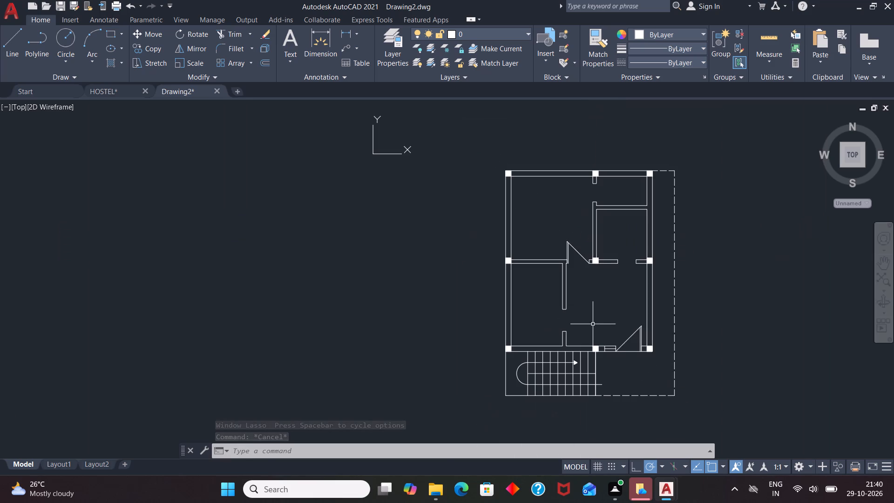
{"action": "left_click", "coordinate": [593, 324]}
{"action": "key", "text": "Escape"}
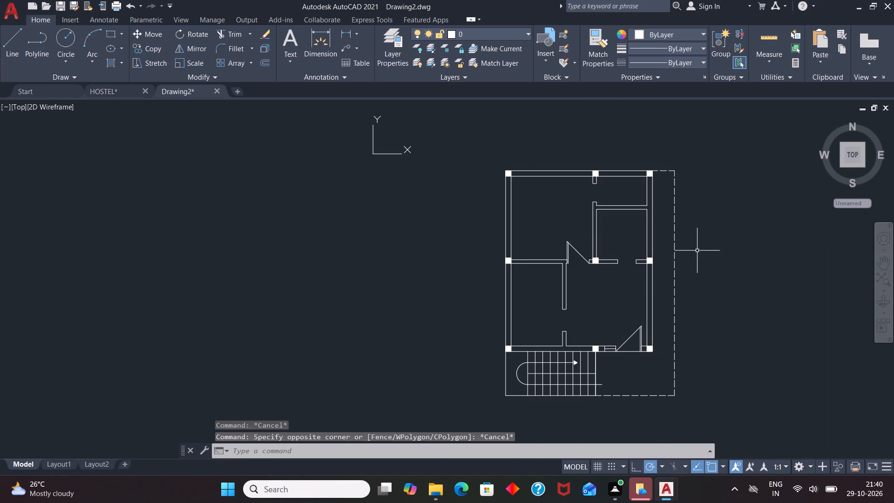
Draw a 2'6" vertical line upward from the left jamb's lower corner at the opening between the middle and right columns.
{"action": "scroll", "coordinate": [694, 251], "scroll_direction": "up", "scroll_amount": 1}
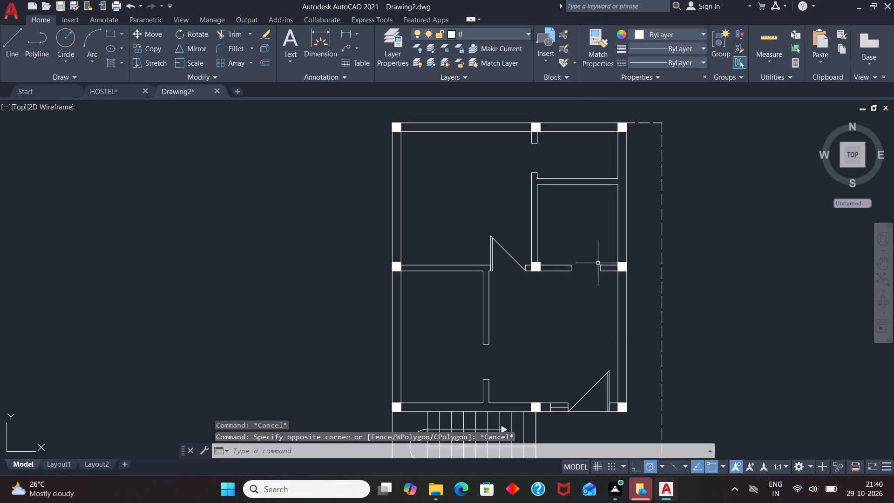
{"action": "scroll", "coordinate": [589, 260], "scroll_direction": "up", "scroll_amount": 2}
{"action": "key", "text": "l"}
{"action": "key", "text": "Return"}
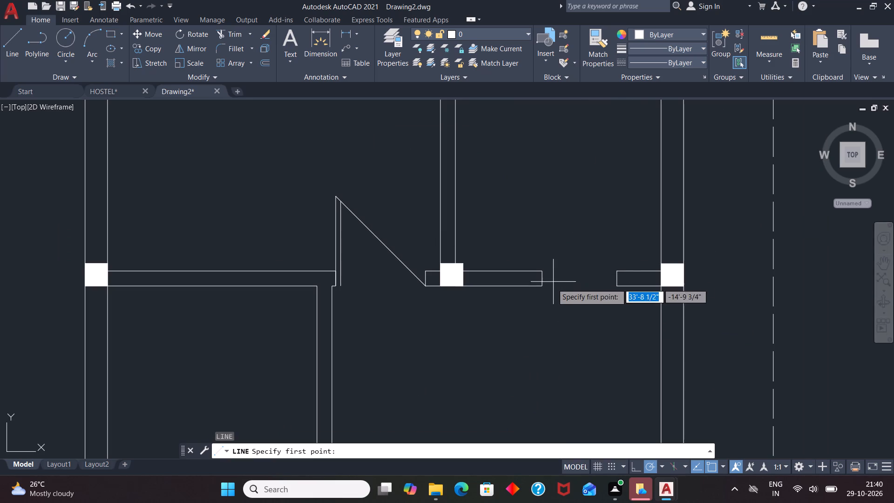
{"action": "left_click", "coordinate": [546, 287]}
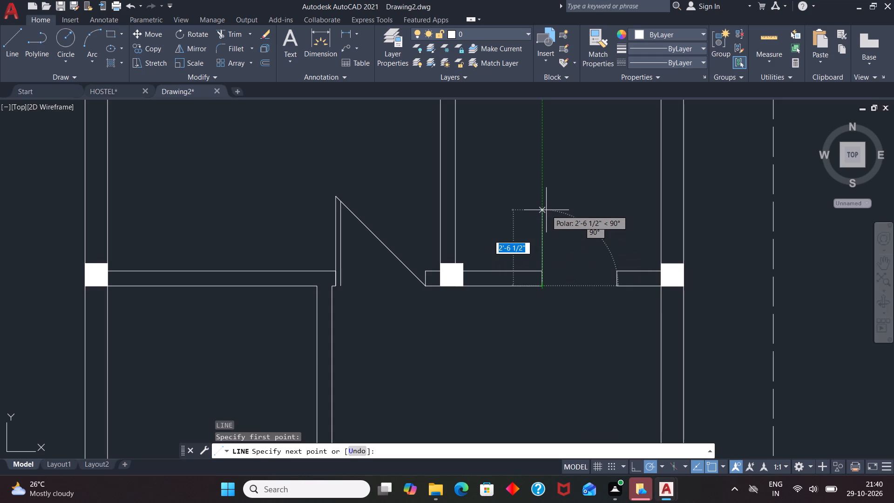
{"action": "type", "text": "2'6\""}
{"action": "key", "text": "Return"}
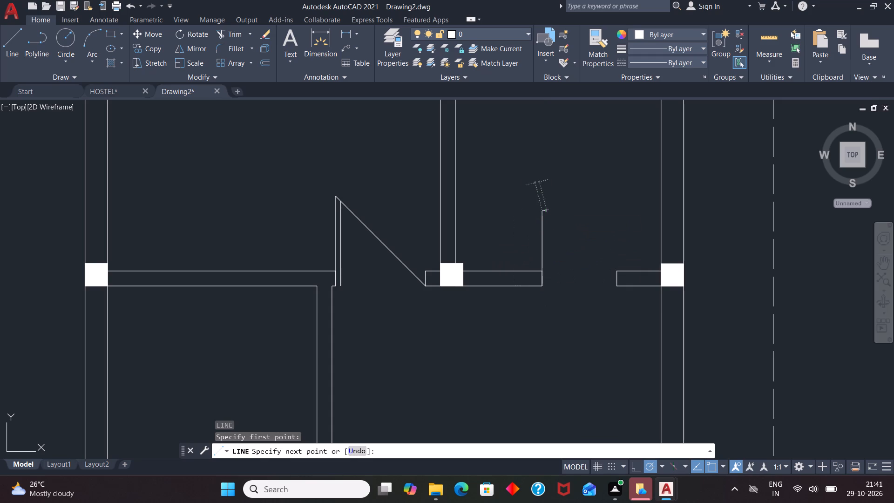
{"action": "key", "text": "space"}
Offset the 2'6" vertical line by 2" toward the door opening to form the leaf's thickness.
{"action": "key", "text": "o"}
{"action": "key", "text": "Return"}
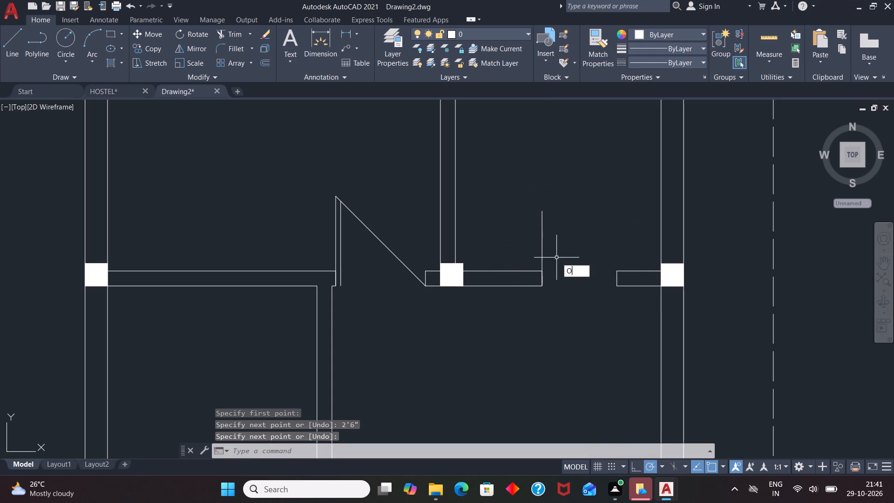
{"action": "key", "text": "2"}
{"action": "key", "text": "Return"}
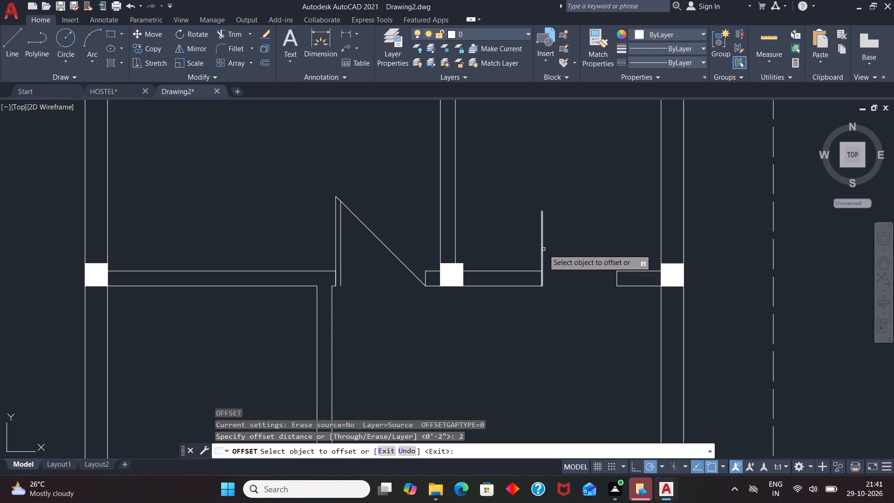
{"action": "left_click", "coordinate": [543, 249]}
{"action": "left_click", "coordinate": [553, 245]}
{"action": "key", "text": "space"}
Draw a diagonal line from the right jamb's lower corner to the top of the leaf's left line.
{"action": "type", "text": "L"}
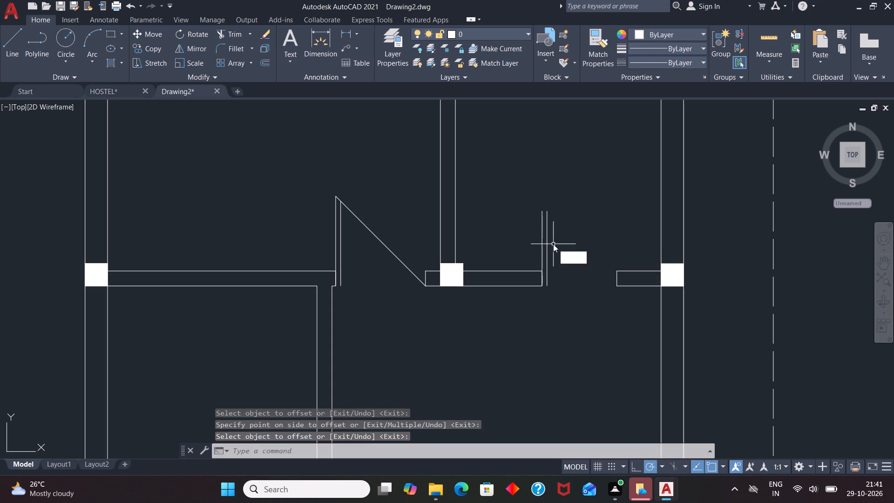
{"action": "key", "text": "Return"}
{"action": "left_click", "coordinate": [618, 287]}
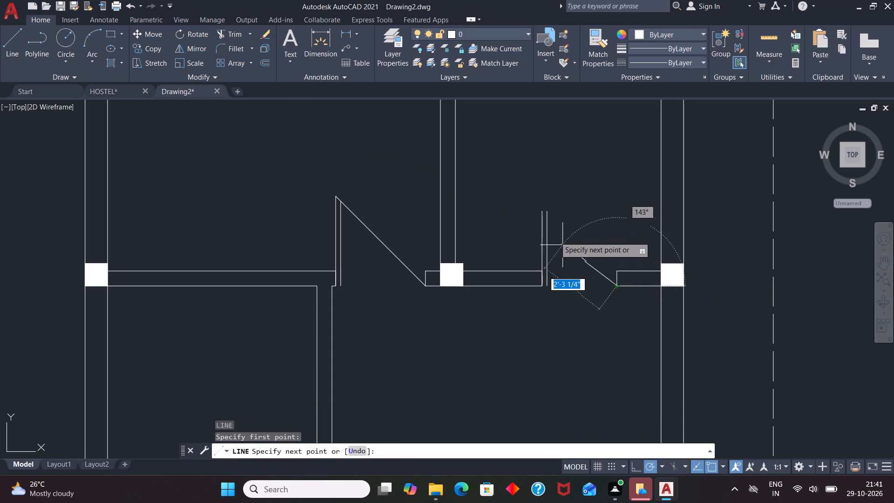
{"action": "left_click", "coordinate": [541, 214]}
{"action": "key", "text": "space"}
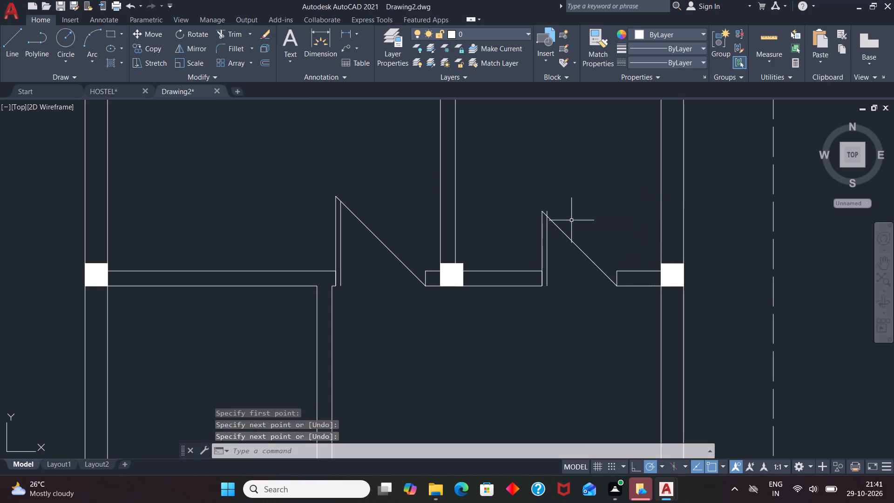
Trim the second leaf line where it projects above the diagonal of this door.
{"action": "type", "text": "TR"}
{"action": "key", "text": "Return"}
{"action": "scroll", "coordinate": [560, 221], "scroll_direction": "up", "scroll_amount": 3}
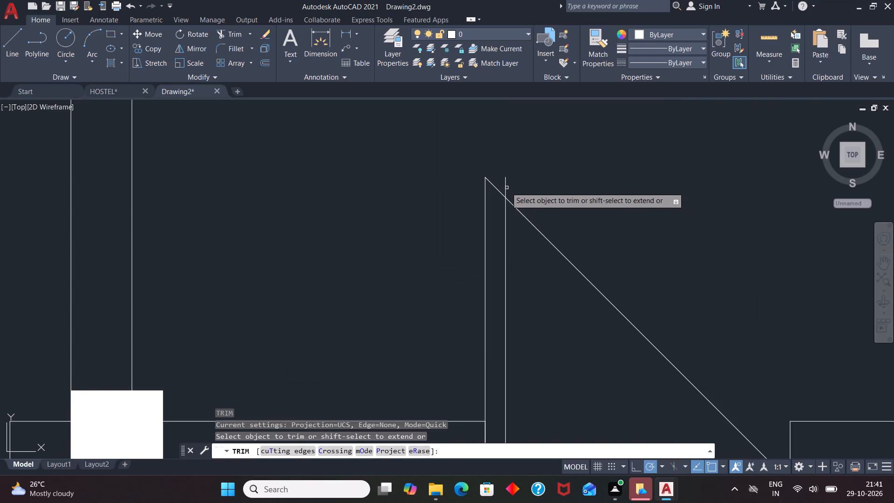
{"action": "left_click", "coordinate": [506, 187]}
{"action": "scroll", "coordinate": [614, 195], "scroll_direction": "down", "scroll_amount": 1}
{"action": "key", "text": "Escape"}
Draw a 2'6" horizontal line to the right from the lower jamb's left corner at the upper partition opening.
{"action": "scroll", "coordinate": [583, 248], "scroll_direction": "down", "scroll_amount": 3}
{"action": "scroll", "coordinate": [582, 287], "scroll_direction": "down", "scroll_amount": 1}
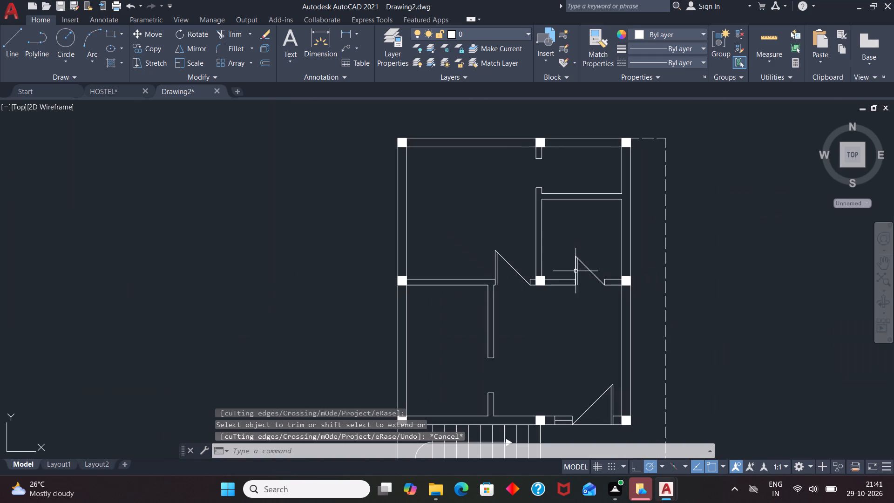
{"action": "scroll", "coordinate": [544, 140], "scroll_direction": "up", "scroll_amount": 1}
{"action": "key", "text": "l"}
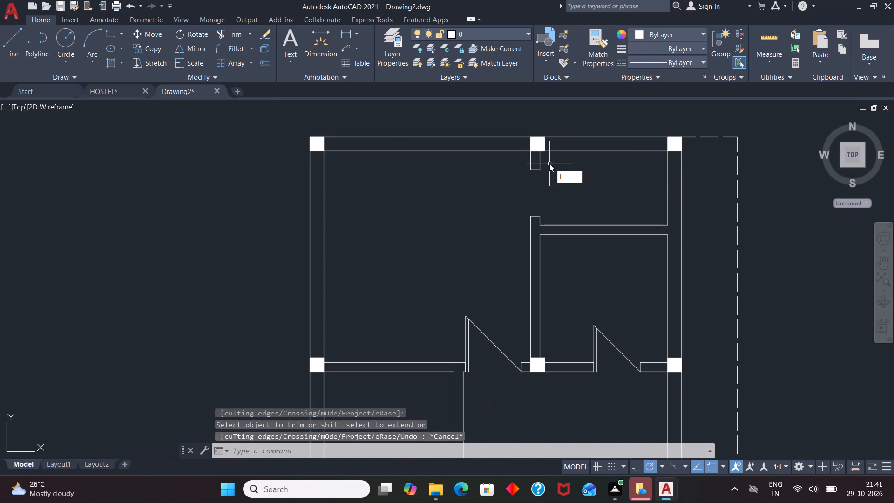
{"action": "key", "text": "Return"}
{"action": "left_click", "coordinate": [530, 214]}
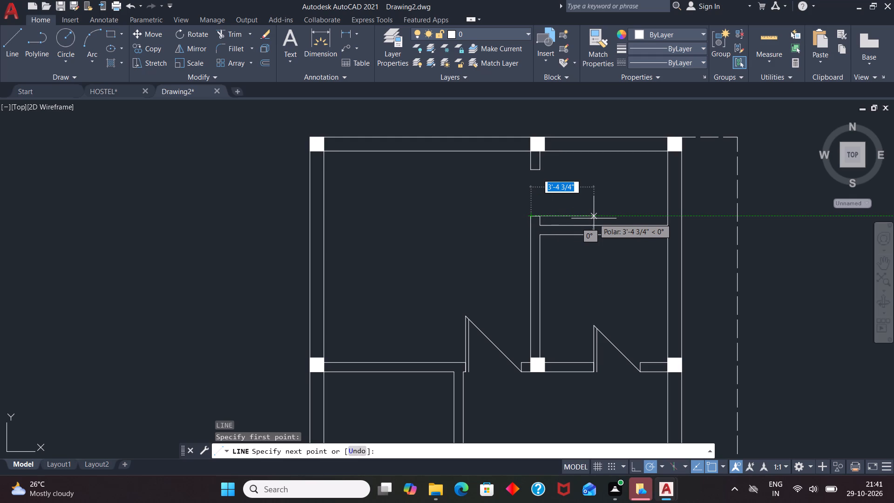
{"action": "type", "text": "2'6"}
{"action": "key", "text": "shift+quotedbl"}
{"action": "key", "text": "Return"}
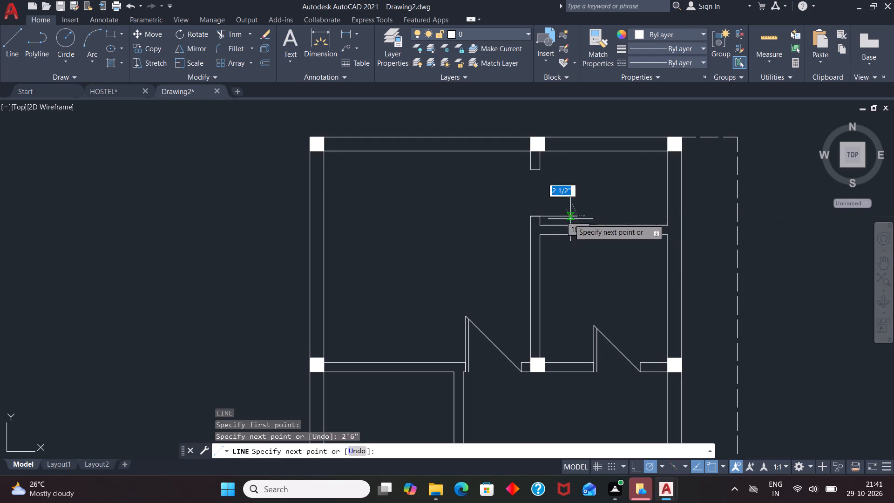
{"action": "key", "text": "space"}
Offset the 2'6" horizontal line upward by 2" to form the door leaf's thickness.
{"action": "key", "text": "o"}
{"action": "key", "text": "Return"}
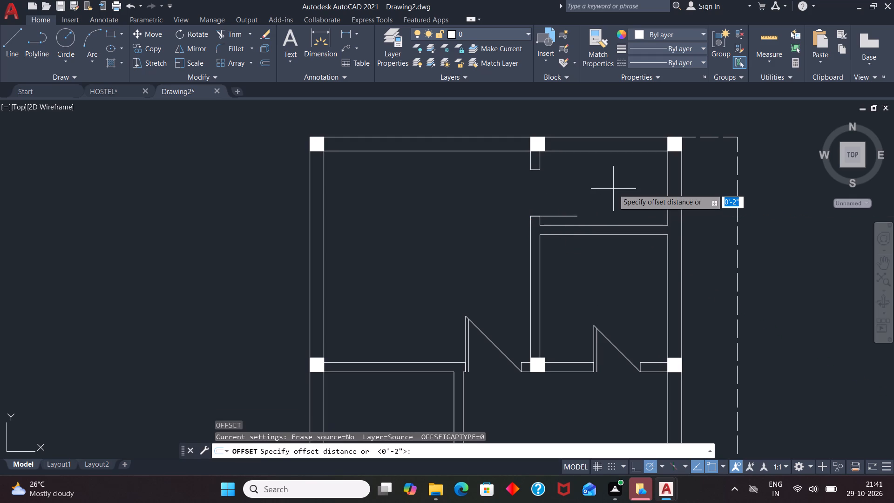
{"action": "key", "text": "2"}
{"action": "key", "text": "Return"}
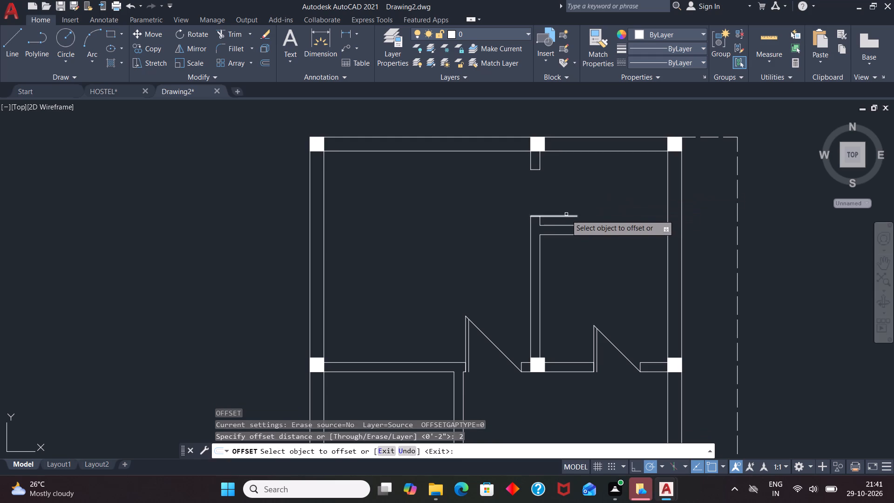
{"action": "left_click", "coordinate": [566, 216]}
{"action": "left_click", "coordinate": [571, 202]}
{"action": "key", "text": "space"}
Draw a diagonal line from the upper jamb's lower-left corner to the right end of the leaf's lower line.
{"action": "scroll", "coordinate": [581, 200], "scroll_direction": "up", "scroll_amount": 1}
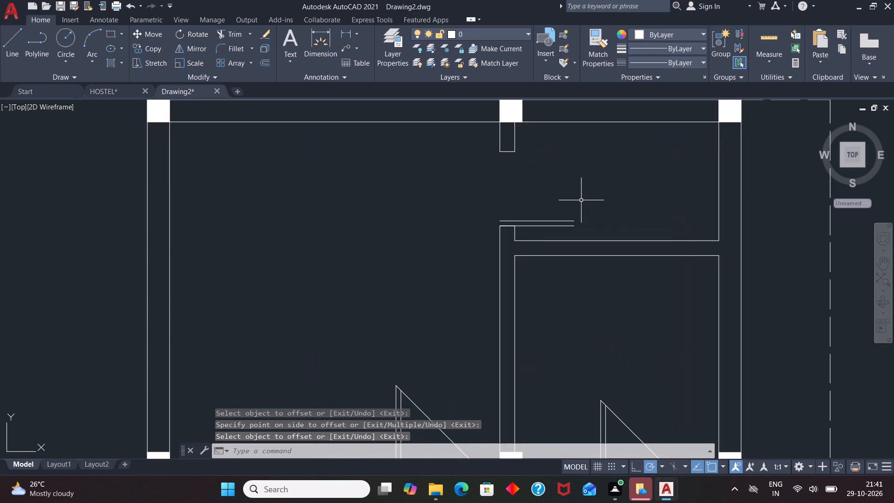
{"action": "key", "text": "l"}
{"action": "key", "text": "Return"}
{"action": "left_click", "coordinate": [502, 154]}
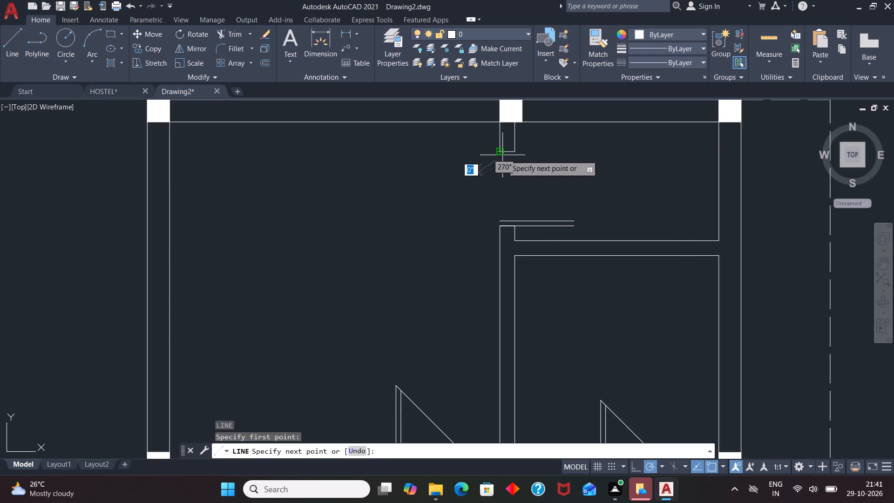
{"action": "left_click", "coordinate": [572, 227]}
{"action": "type", "text": "NB"}
{"action": "key", "text": "BackSpace"}
{"action": "key", "text": "BackSpace"}
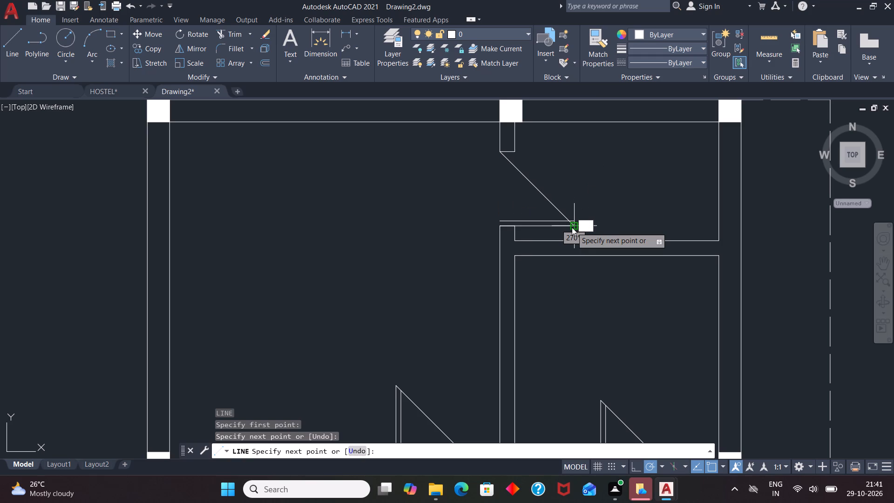
{"action": "key", "text": "Escape"}
{"action": "key", "text": "Escape"}
Trim the leaf's upper line where it projects past the diagonal of the upper partition door.
{"action": "scroll", "coordinate": [581, 225], "scroll_direction": "up", "scroll_amount": 1}
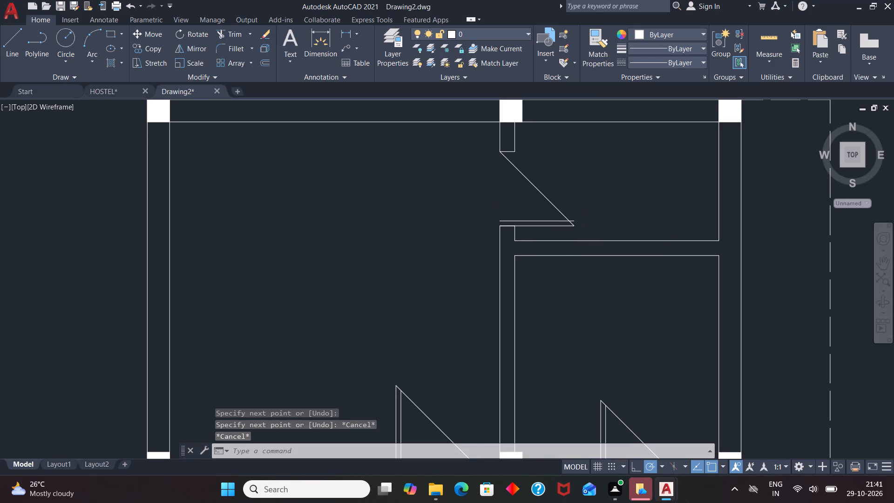
{"action": "type", "text": "TR"}
{"action": "key", "text": "Return"}
{"action": "left_click", "coordinate": [569, 216]}
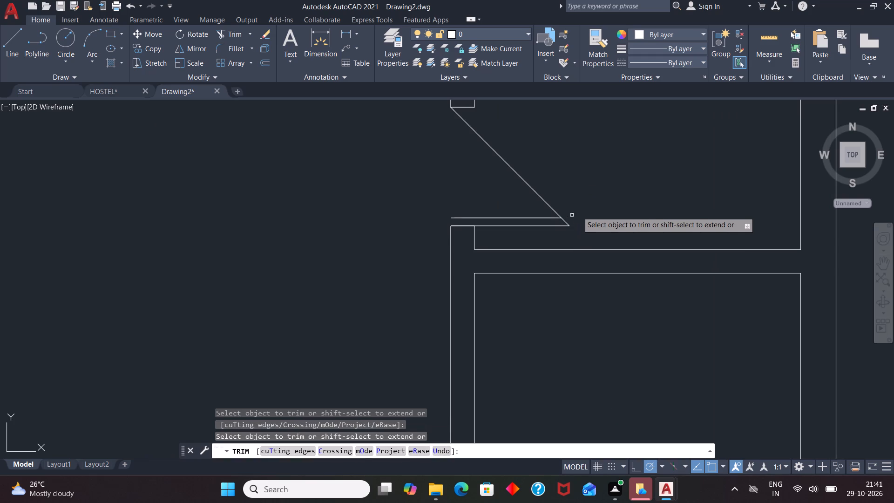
{"action": "key", "text": "space"}
Draw a 54" by 9" rectangle to the right of the plan, outside the dashed side margin, as the window outline.
{"action": "scroll", "coordinate": [585, 207], "scroll_direction": "down", "scroll_amount": 5}
{"action": "scroll", "coordinate": [595, 311], "scroll_direction": "up", "scroll_amount": 2}
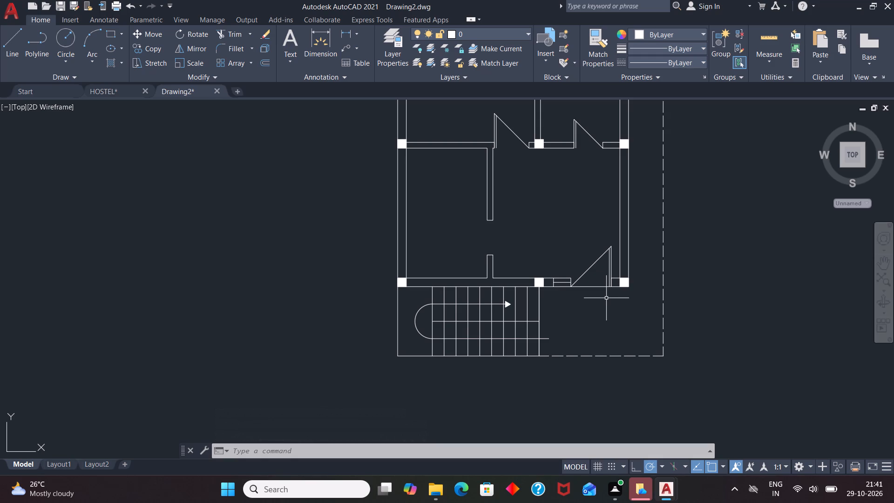
{"action": "scroll", "coordinate": [531, 241], "scroll_direction": "down", "scroll_amount": 3}
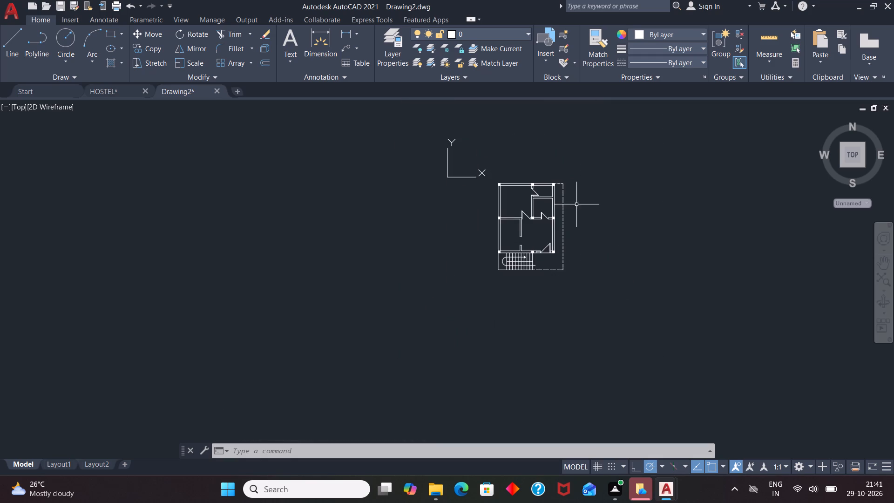
{"action": "scroll", "coordinate": [576, 203], "scroll_direction": "up", "scroll_amount": 2}
{"action": "type", "text": "RE"}
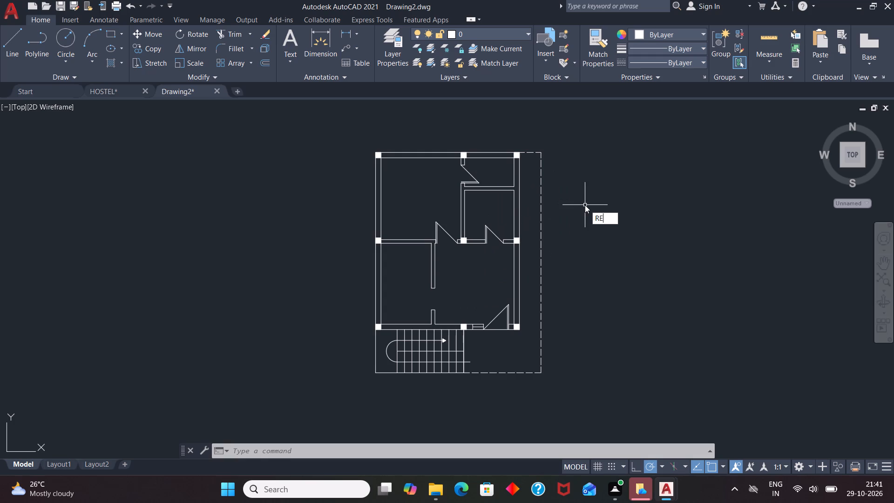
{"action": "key", "text": "c"}
{"action": "key", "text": "Return"}
{"action": "left_click_drag", "start_coordinate": [589, 199], "coordinate": [594, 204]}
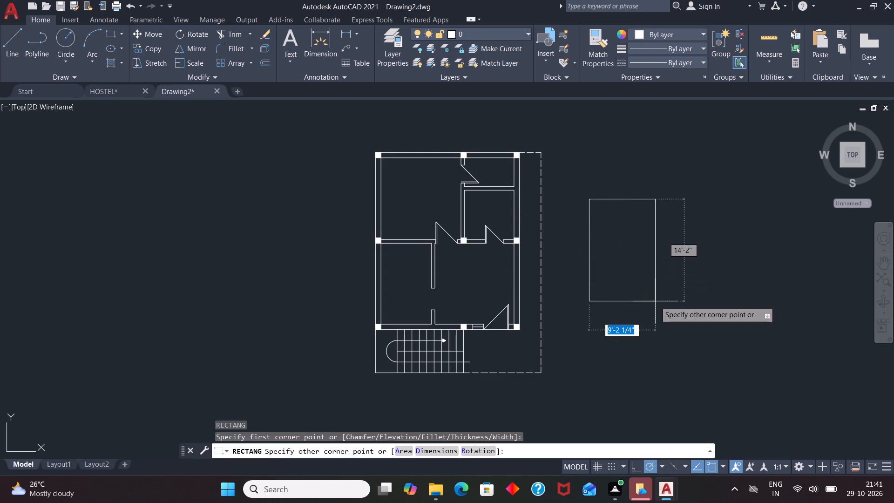
{"action": "type", "text": "54"}
{"action": "key", "text": "Tab"}
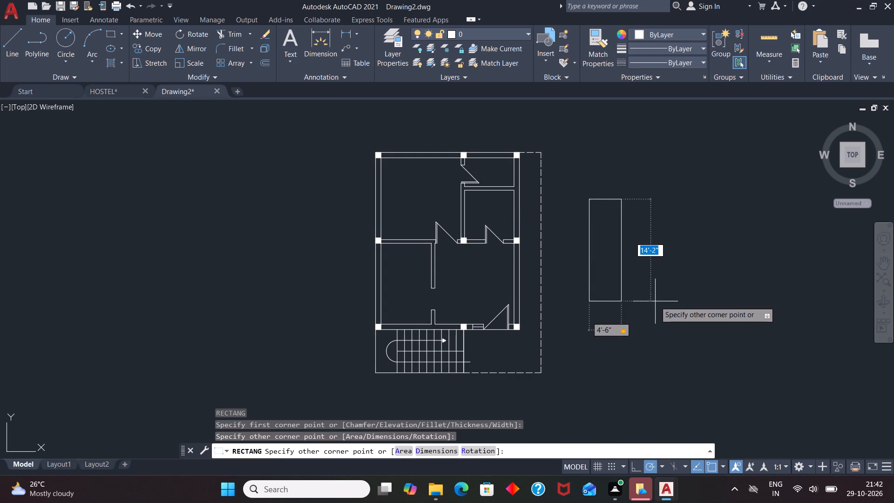
{"action": "key", "text": "9"}
{"action": "key", "text": "Return"}
Draw a horizontal centreline across the 54" by 9" window rectangle, between the midpoints of its short sides.
{"action": "key", "text": "l"}
{"action": "key", "text": "Return"}
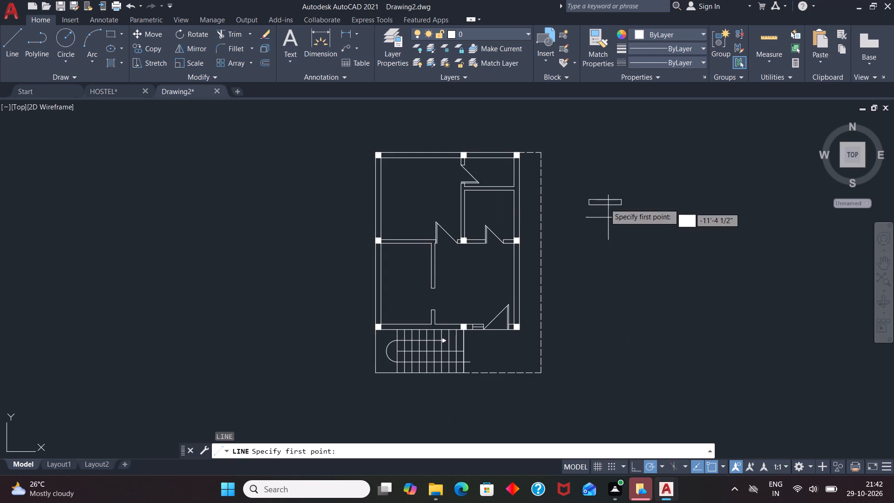
{"action": "scroll", "coordinate": [603, 199], "scroll_direction": "up", "scroll_amount": 3}
{"action": "left_click", "coordinate": [547, 210]}
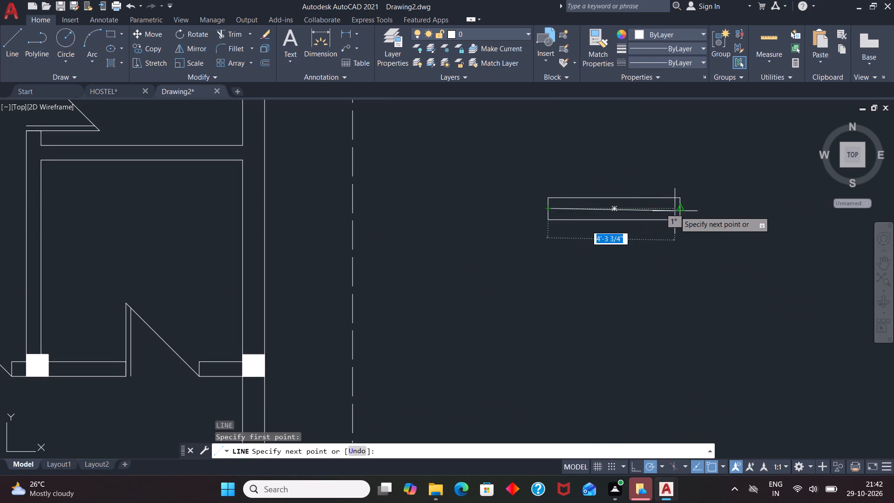
{"action": "left_click", "coordinate": [678, 210]}
{"action": "key", "text": "space"}
Group the 54" by 9" window rectangle with its centreline.
{"action": "left_click_drag", "start_coordinate": [695, 238], "coordinate": [581, 227]}
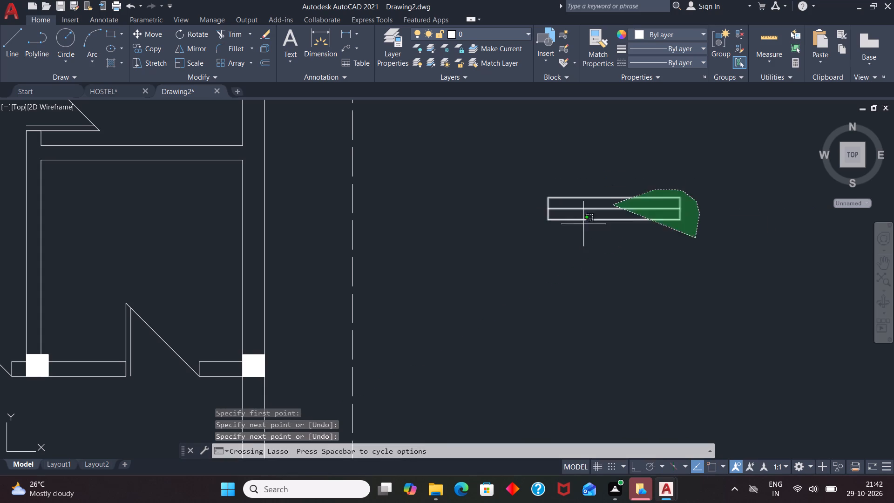
{"action": "left_click_drag", "start_coordinate": [581, 227], "coordinate": [573, 236]}
{"action": "key", "text": "g"}
{"action": "key", "text": "Return"}
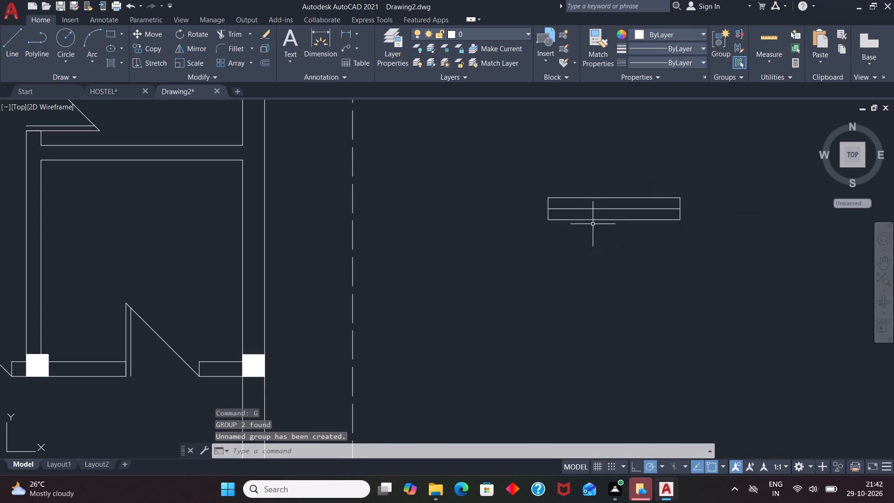
Copy the grouped window from its lower-right corner into the top exterior wall, just left of the middle column.
{"action": "left_click", "coordinate": [596, 222]}
{"action": "left_click", "coordinate": [597, 221]}
{"action": "left_click", "coordinate": [598, 220]}
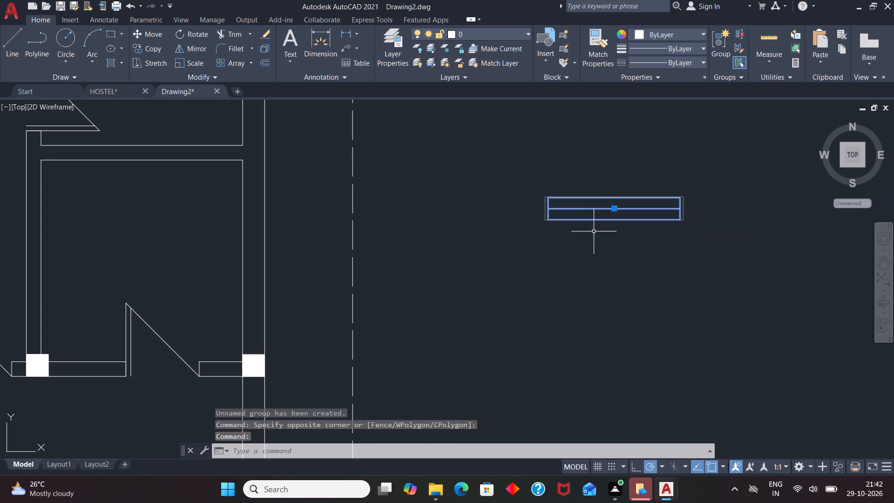
{"action": "scroll", "coordinate": [601, 242], "scroll_direction": "down", "scroll_amount": 2}
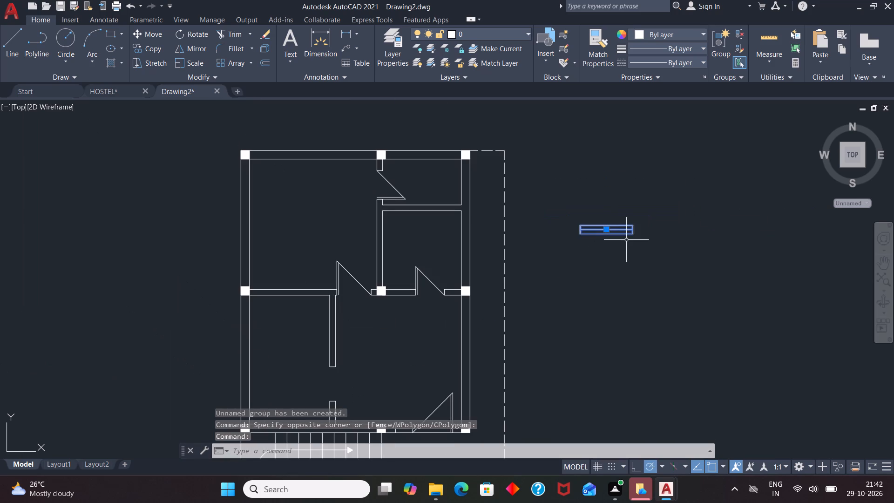
{"action": "type", "text": "CO"}
{"action": "key", "text": "Return"}
{"action": "left_click", "coordinate": [636, 235]}
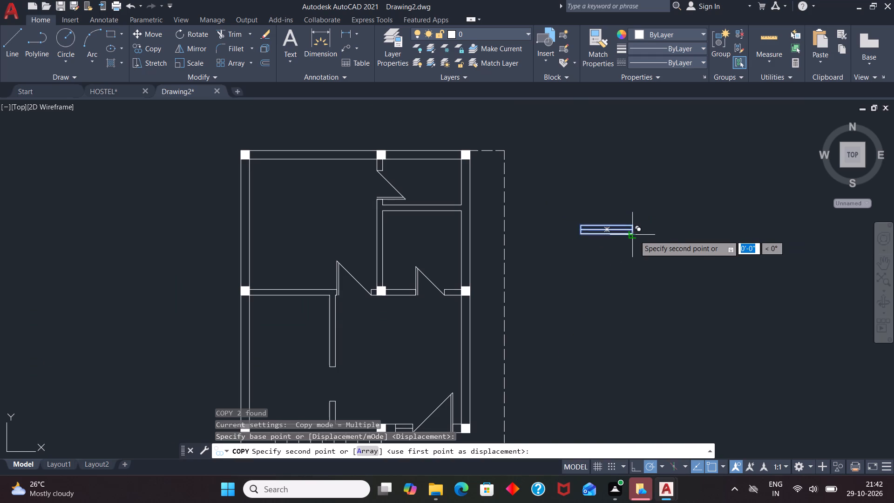
{"action": "scroll", "coordinate": [610, 241], "scroll_direction": "down", "scroll_amount": 2}
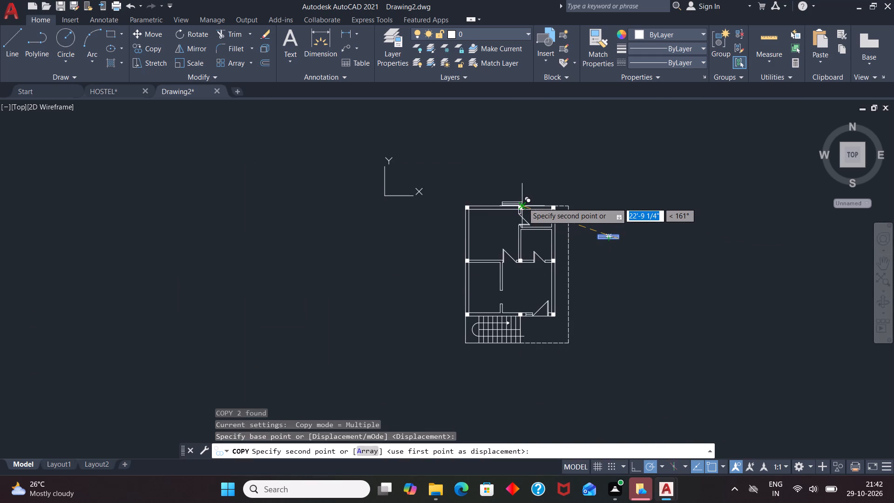
{"action": "scroll", "coordinate": [520, 207], "scroll_direction": "up", "scroll_amount": 6}
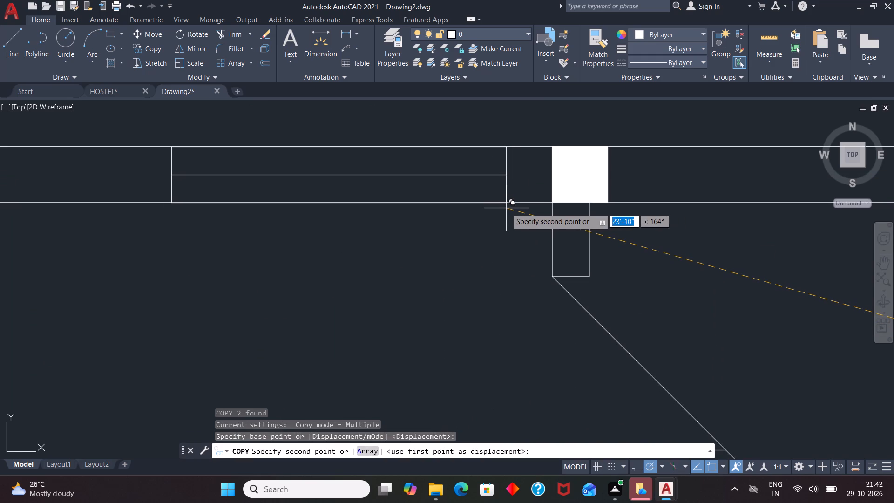
{"action": "left_click", "coordinate": [507, 208]}
{"action": "key", "text": "Escape"}
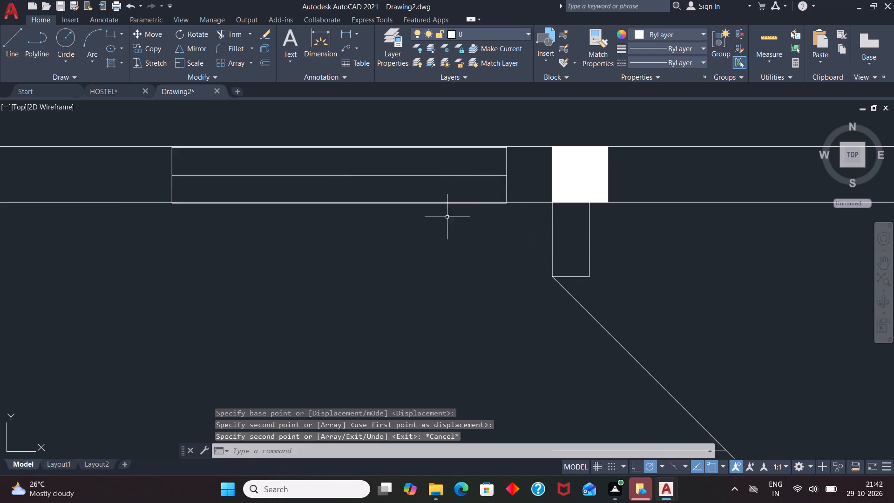
Move the top-wall window up slightly so its upper edge meets the wall's outer line.
{"action": "scroll", "coordinate": [530, 125], "scroll_direction": "up", "scroll_amount": 3}
{"action": "left_click", "coordinate": [441, 211]}
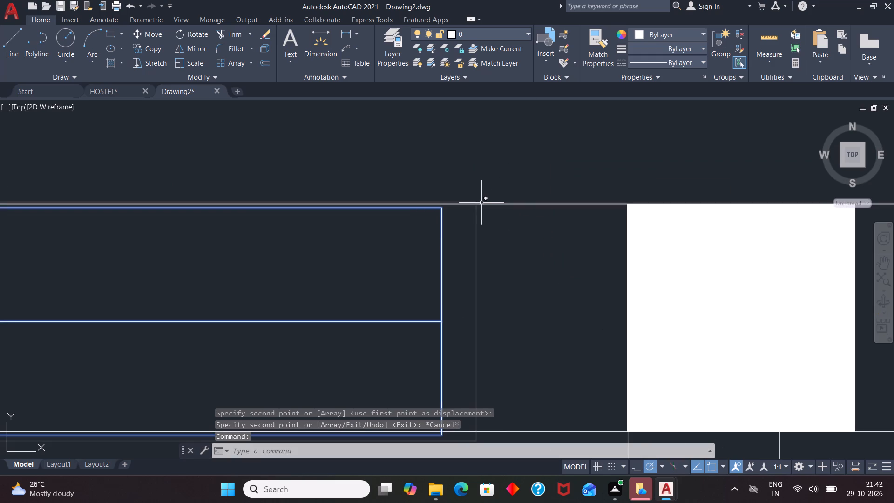
{"action": "key", "text": "m"}
{"action": "key", "text": "Return"}
{"action": "scroll", "coordinate": [454, 200], "scroll_direction": "up", "scroll_amount": 2}
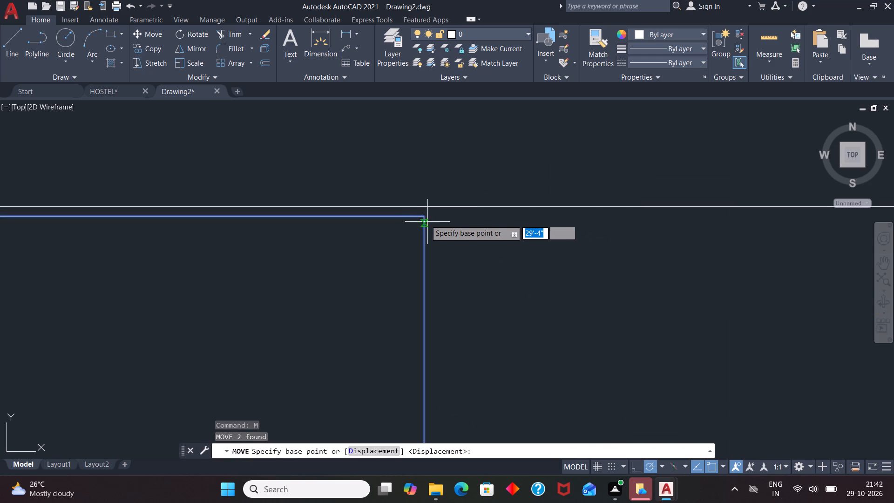
{"action": "left_click", "coordinate": [424, 218]}
{"action": "left_click", "coordinate": [426, 205]}
Rotate the loose window outside the plan a quarter turn clockwise about its lower-right corner to stand vertical.
{"action": "scroll", "coordinate": [460, 184], "scroll_direction": "down", "scroll_amount": 6}
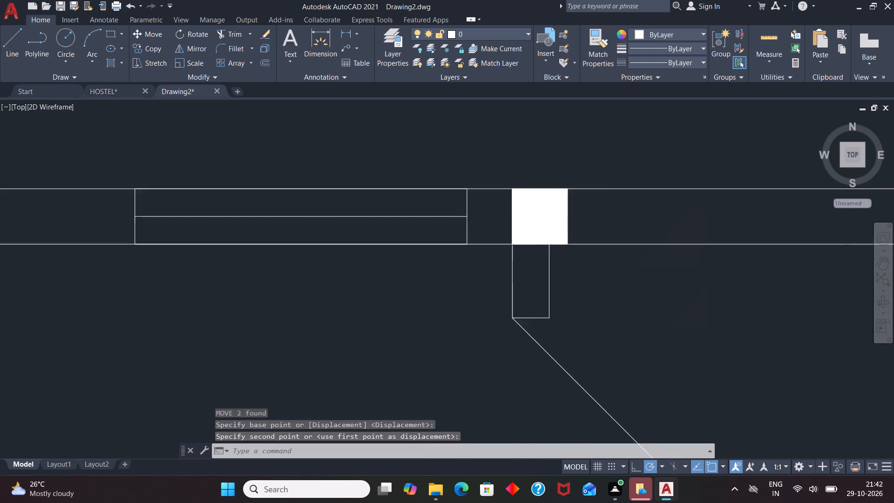
{"action": "scroll", "coordinate": [490, 191], "scroll_direction": "down", "scroll_amount": 3}
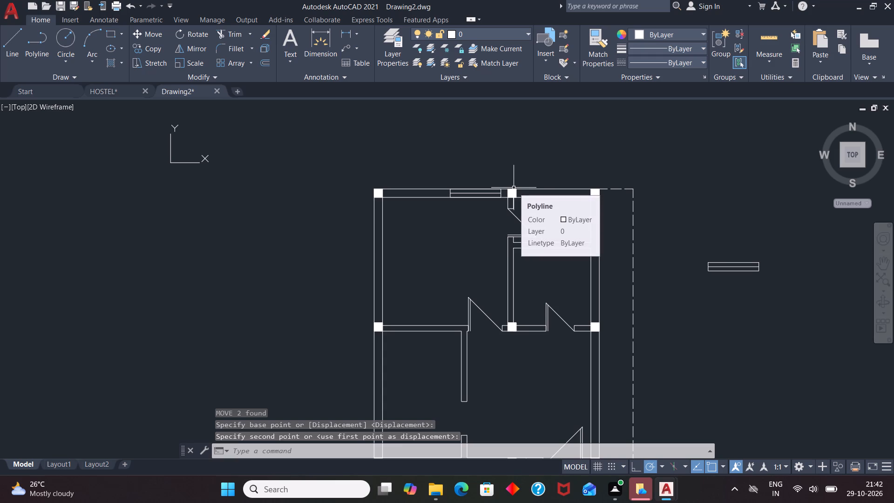
{"action": "scroll", "coordinate": [516, 168], "scroll_direction": "down", "scroll_amount": 2}
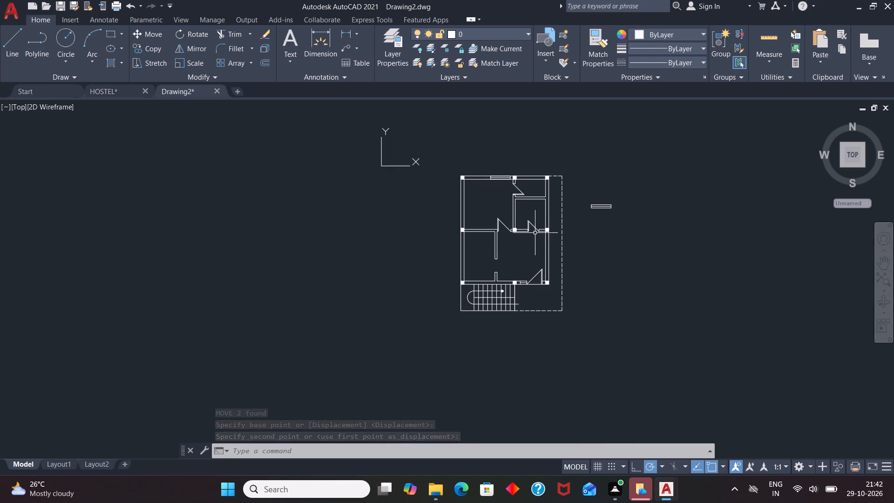
{"action": "left_click", "coordinate": [591, 207]}
{"action": "key", "text": "r"}
{"action": "key", "text": "o"}
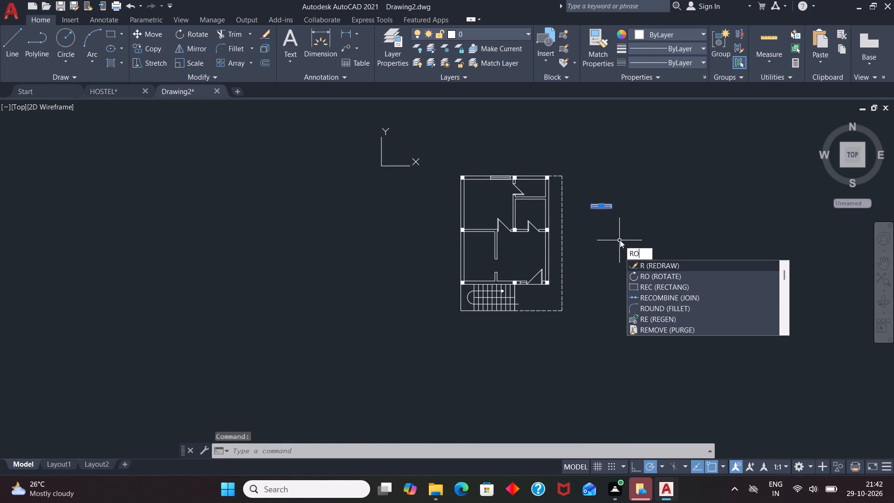
{"action": "key", "text": "Return"}
{"action": "left_click_drag", "start_coordinate": [614, 203], "coordinate": [614, 211]}
{"action": "left_click", "coordinate": [607, 255]}
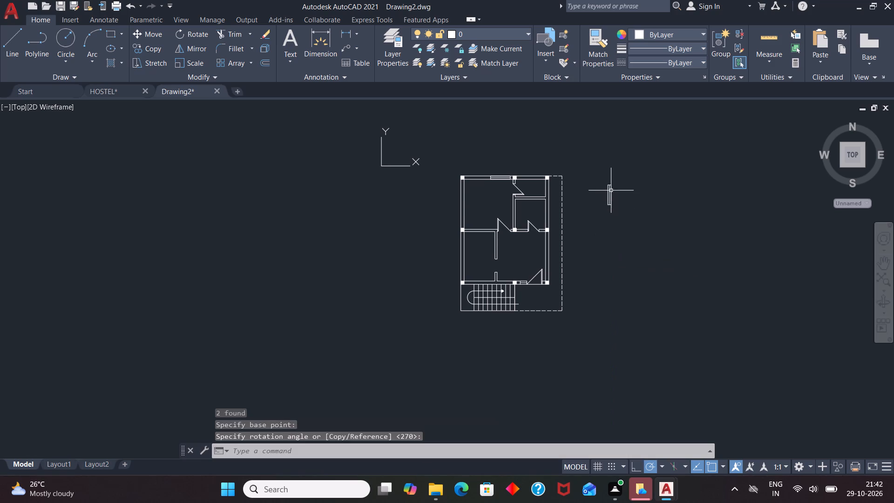
Copy the vertical window into the right exterior wall of the lower room, above the entrance door.
{"action": "left_click", "coordinate": [611, 188]}
{"action": "key", "text": "c"}
{"action": "key", "text": "o"}
{"action": "key", "text": "Return"}
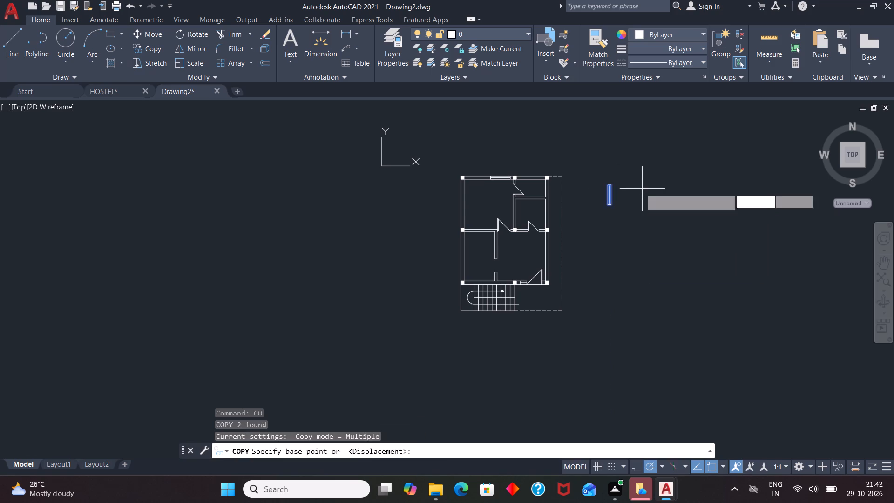
{"action": "left_click", "coordinate": [615, 208]}
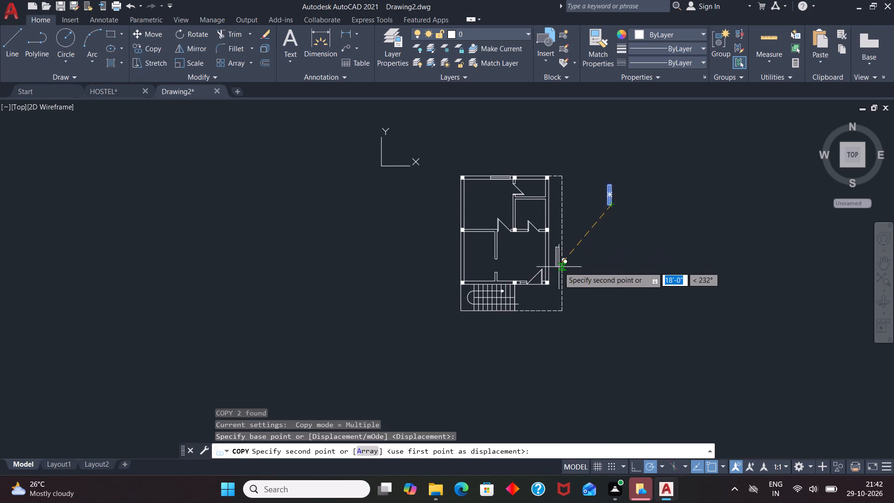
{"action": "scroll", "coordinate": [550, 281], "scroll_direction": "up", "scroll_amount": 4}
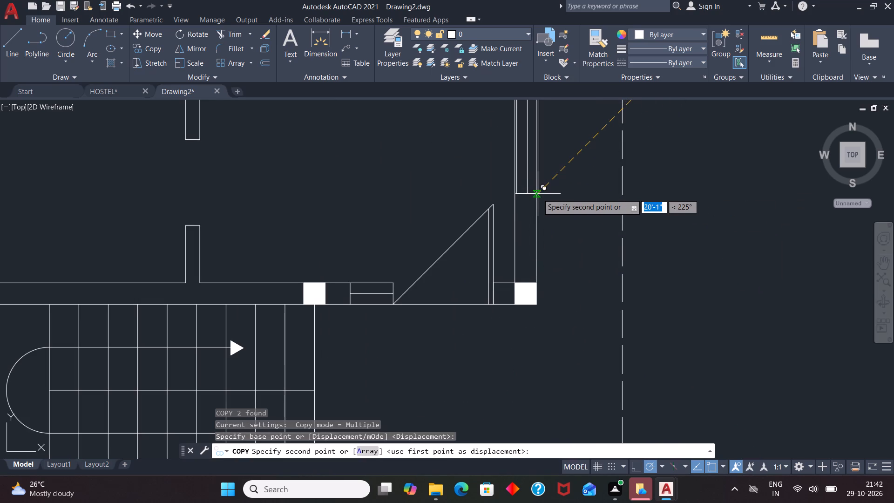
{"action": "left_click", "coordinate": [536, 188]}
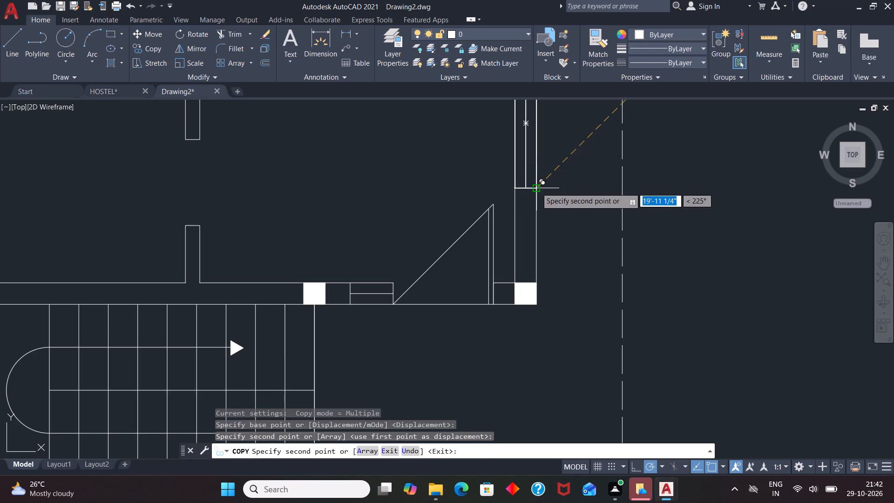
{"action": "key", "text": "Escape"}
Delete the loose vertical window outside the dashed side margin.
{"action": "scroll", "coordinate": [534, 189], "scroll_direction": "up", "scroll_amount": 4}
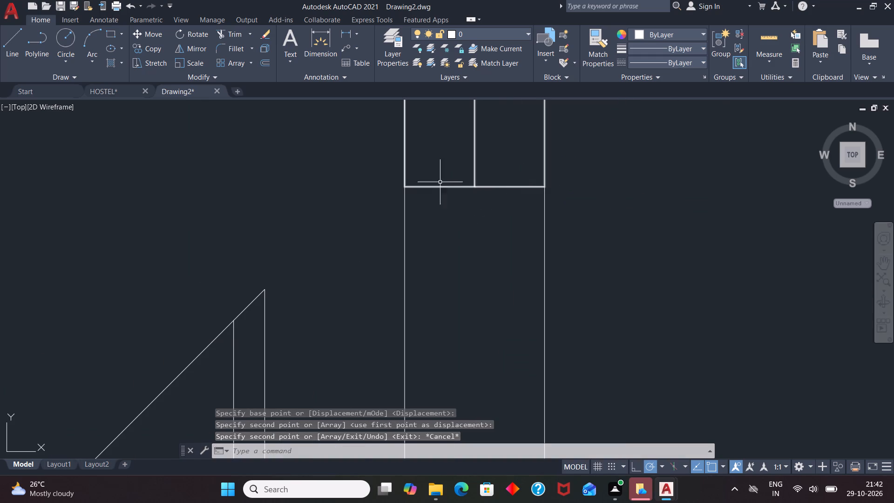
{"action": "scroll", "coordinate": [429, 181], "scroll_direction": "up", "scroll_amount": 3}
{"action": "scroll", "coordinate": [530, 283], "scroll_direction": "down", "scroll_amount": 4}
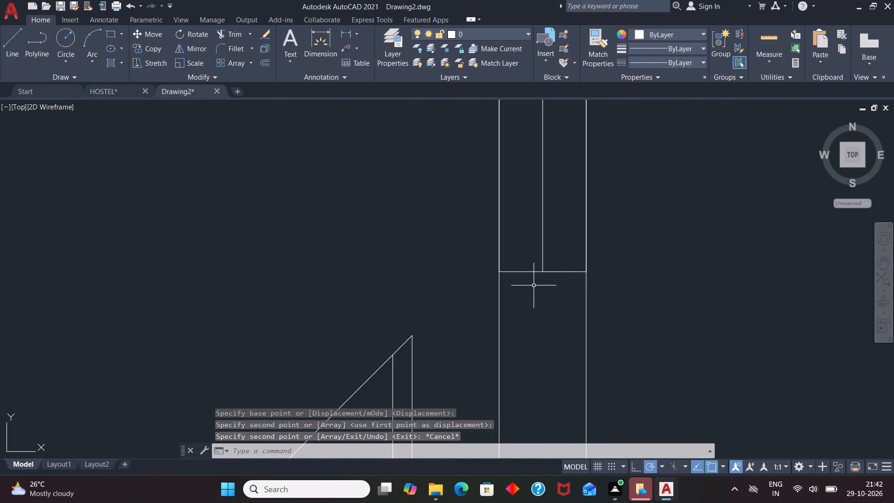
{"action": "scroll", "coordinate": [603, 283], "scroll_direction": "down", "scroll_amount": 3}
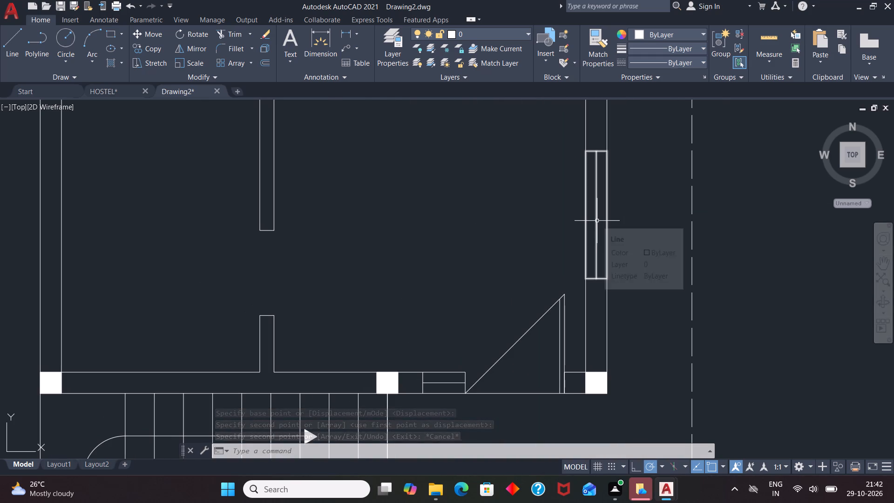
{"action": "scroll", "coordinate": [633, 238], "scroll_direction": "down", "scroll_amount": 2}
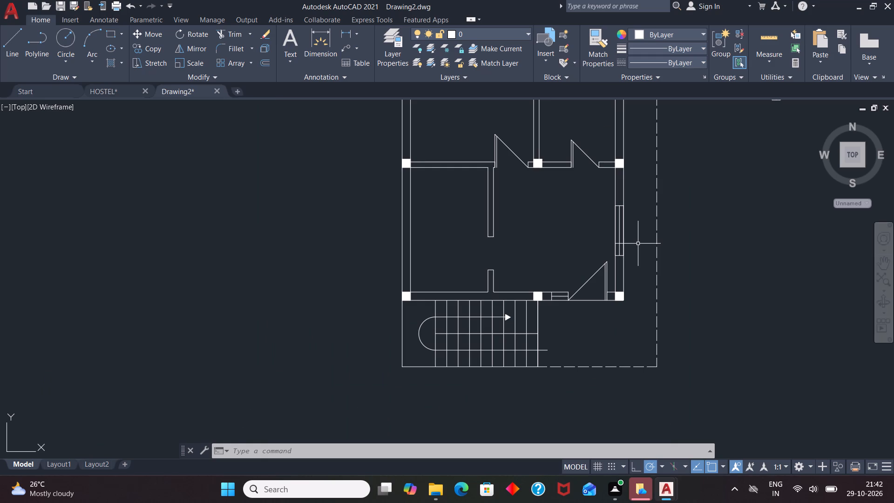
{"action": "scroll", "coordinate": [543, 265], "scroll_direction": "down", "scroll_amount": 1}
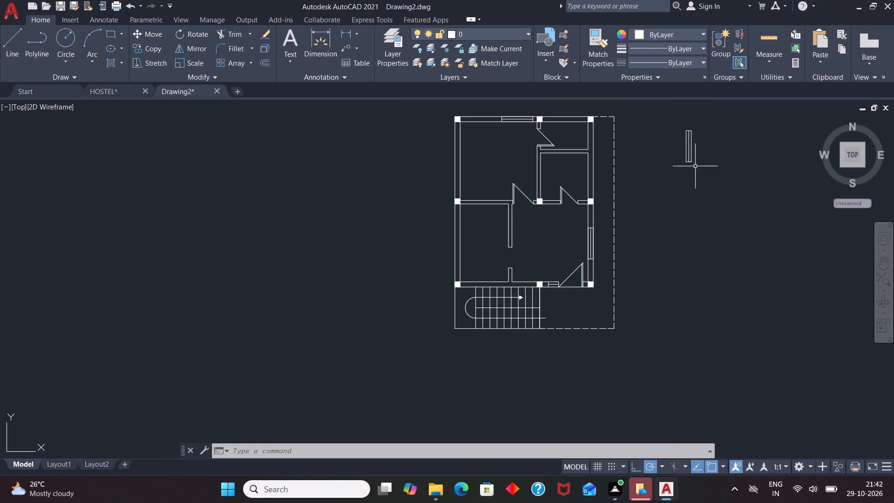
{"action": "left_click", "coordinate": [694, 155]}
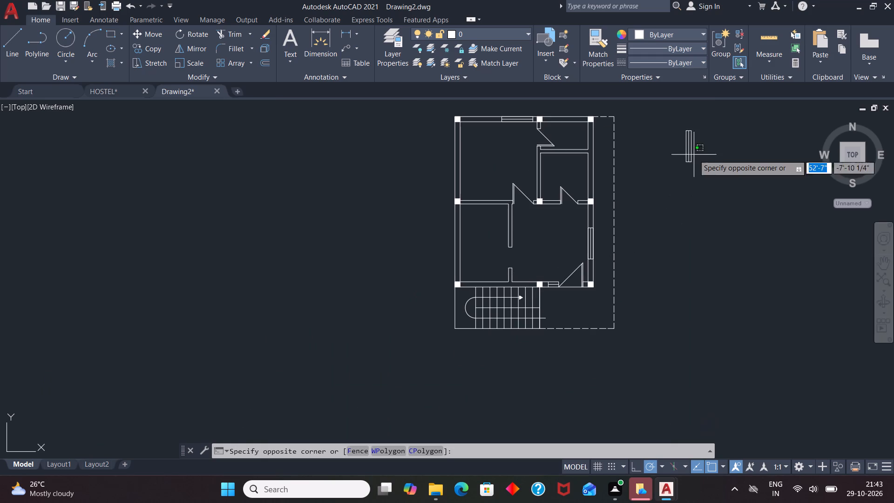
{"action": "left_click", "coordinate": [658, 205]}
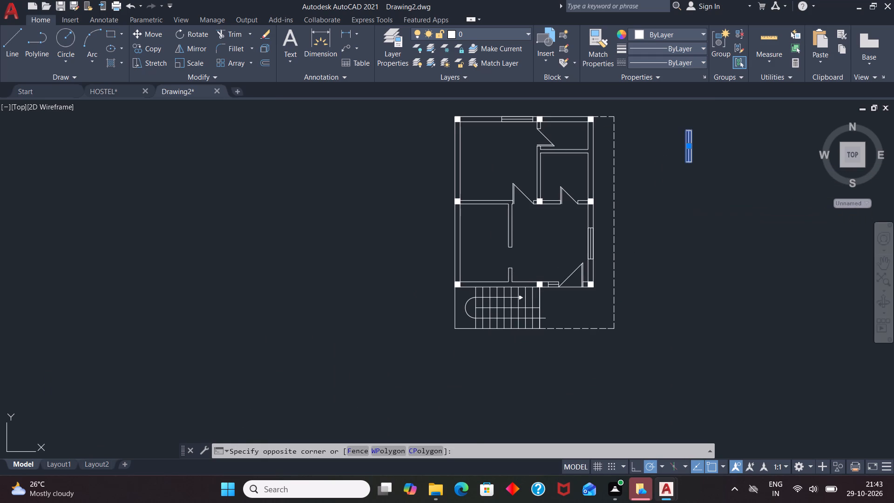
{"action": "key", "text": "Delete"}
Draw a 34" by 9" rectangle outside the dashed side margin as the smaller window's outline.
{"action": "key", "text": "r"}
{"action": "type", "text": "EC"}
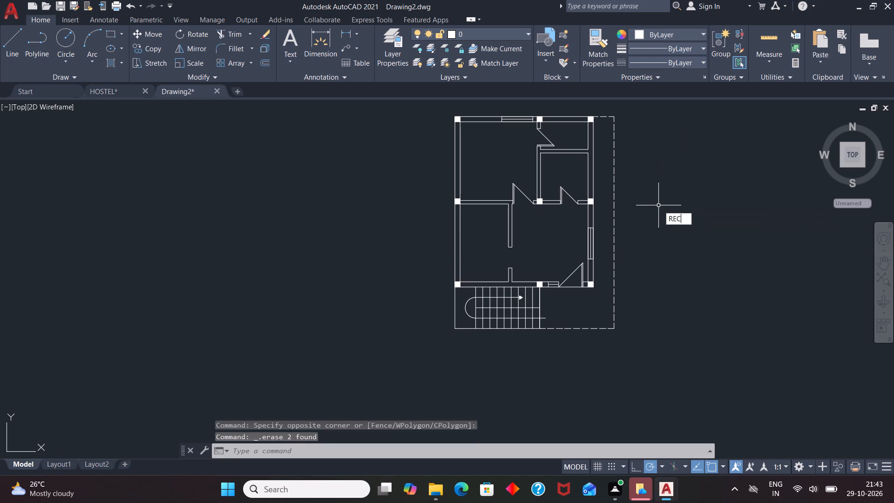
{"action": "key", "text": "Return"}
{"action": "left_click_drag", "start_coordinate": [671, 161], "coordinate": [679, 170]}
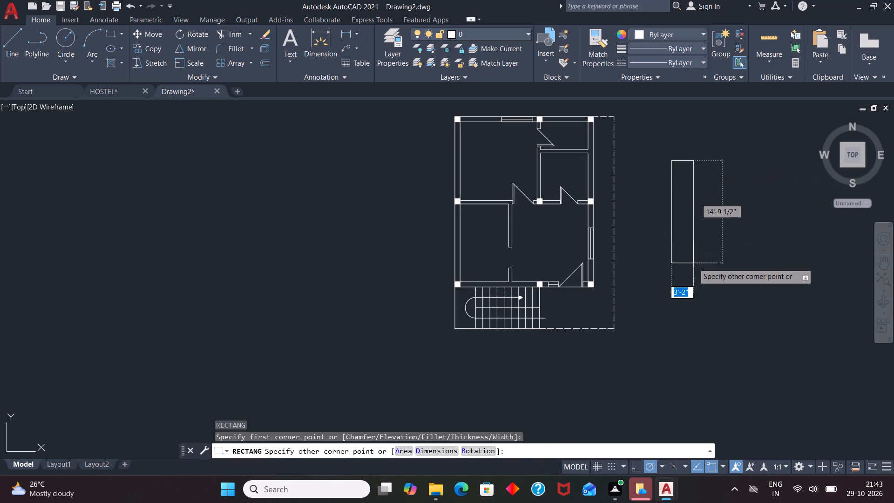
{"action": "type", "text": "34"}
{"action": "key", "text": "Tab"}
{"action": "key", "text": "9"}
{"action": "key", "text": "Return"}
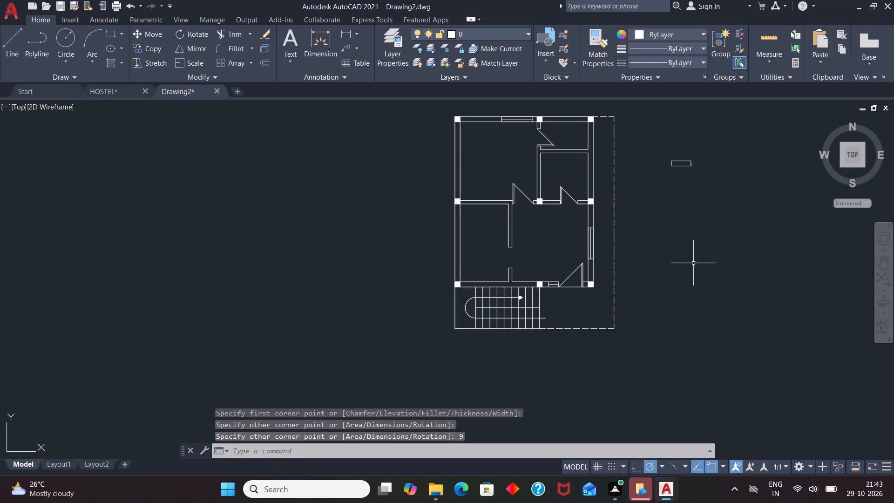
Draw a horizontal centreline across the 34" by 9" rectangle between the midpoints of its short sides.
{"action": "key", "text": "l"}
{"action": "key", "text": "Return"}
{"action": "scroll", "coordinate": [675, 141], "scroll_direction": "up", "scroll_amount": 1}
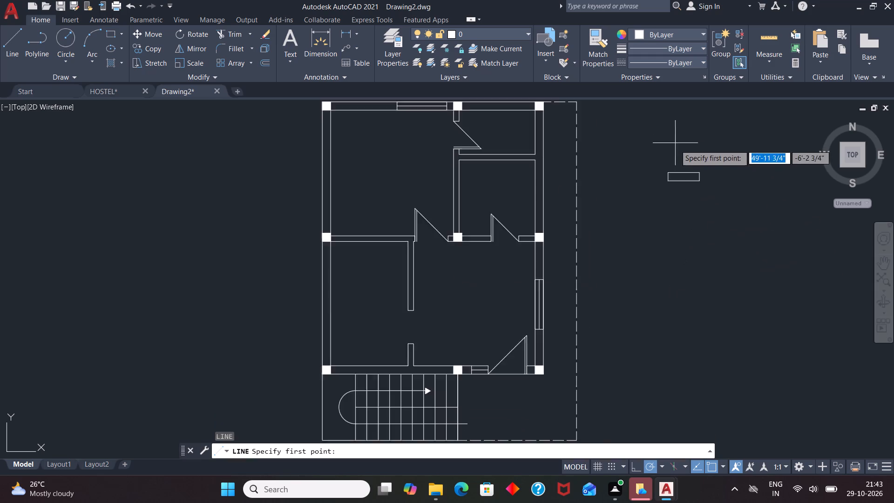
{"action": "scroll", "coordinate": [675, 145], "scroll_direction": "up", "scroll_amount": 1}
{"action": "left_click", "coordinate": [662, 191]}
{"action": "left_click", "coordinate": [713, 193]}
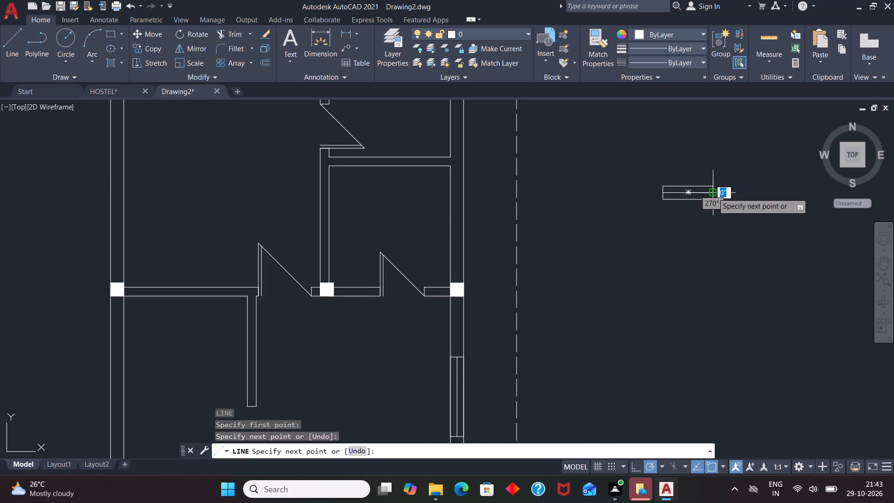
{"action": "key", "text": "space"}
Group the 34" by 9" window rectangle with its centreline.
{"action": "left_click_drag", "start_coordinate": [737, 212], "coordinate": [638, 218]}
{"action": "key", "text": "g"}
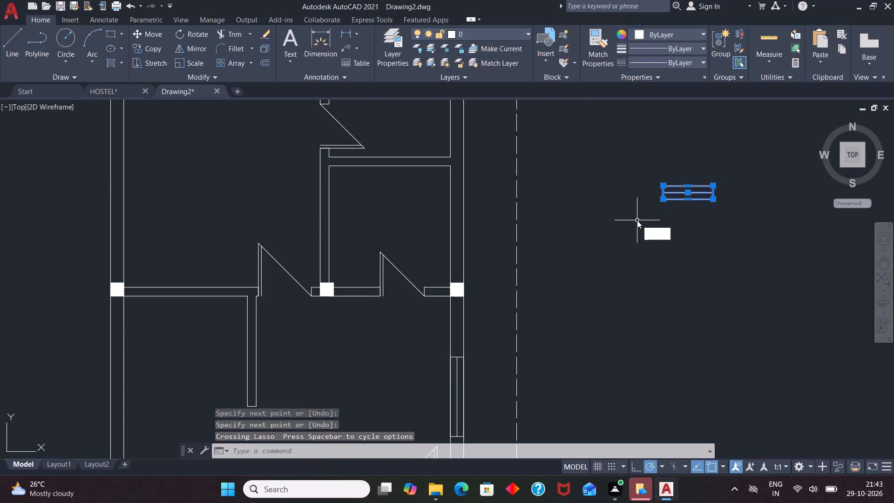
{"action": "key", "text": "Return"}
Rotate the grouped 34" by 9" window 270 degrees about its short side's midpoint so it stands vertically.
{"action": "left_click", "coordinate": [674, 200]}
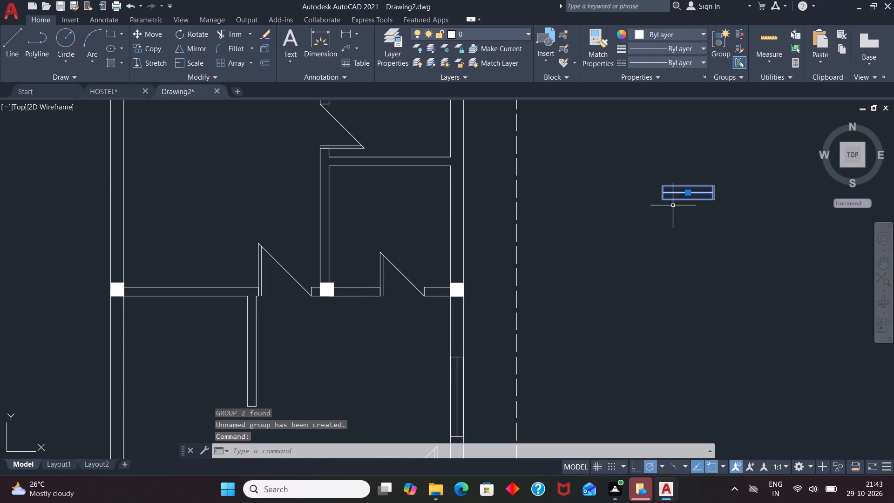
{"action": "key", "text": "r"}
{"action": "key", "text": "o"}
{"action": "key", "text": "Return"}
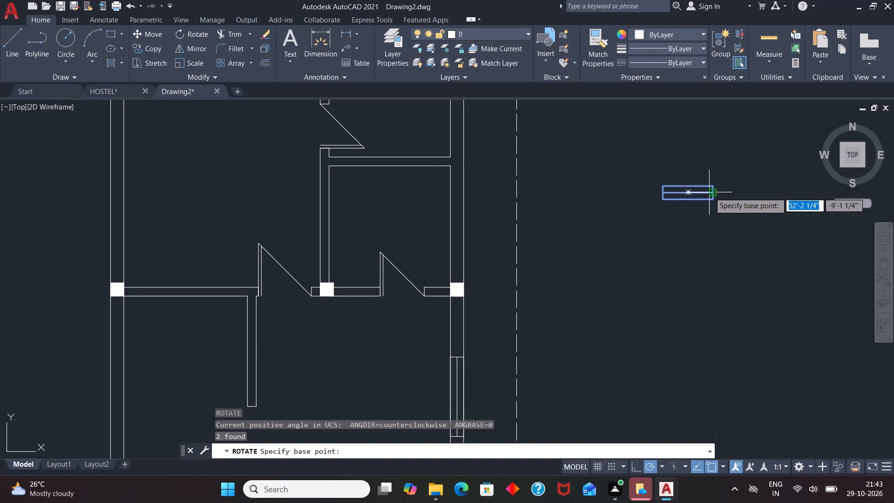
{"action": "left_click_drag", "start_coordinate": [710, 192], "coordinate": [710, 197]}
{"action": "left_click", "coordinate": [711, 260]}
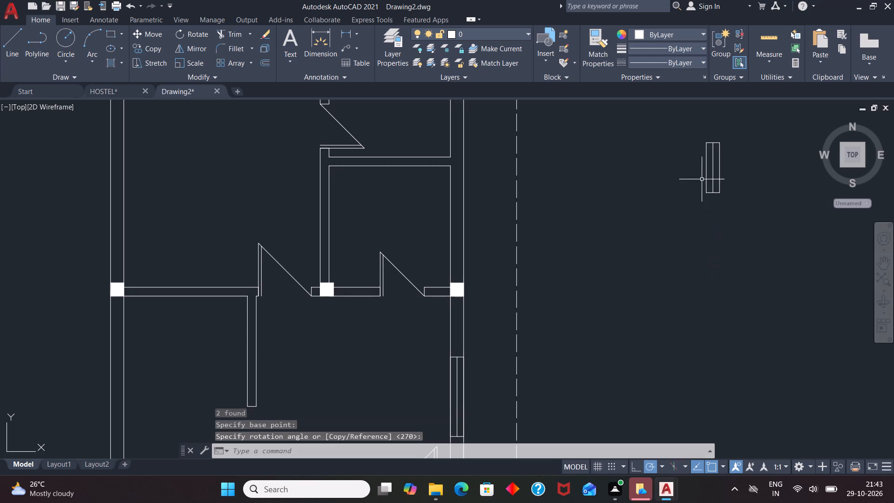
Copy the vertical 34" window into the side wall facing the dashed margin, just above the middle column.
{"action": "left_click", "coordinate": [706, 176]}
{"action": "scroll", "coordinate": [691, 205], "scroll_direction": "down", "scroll_amount": 1}
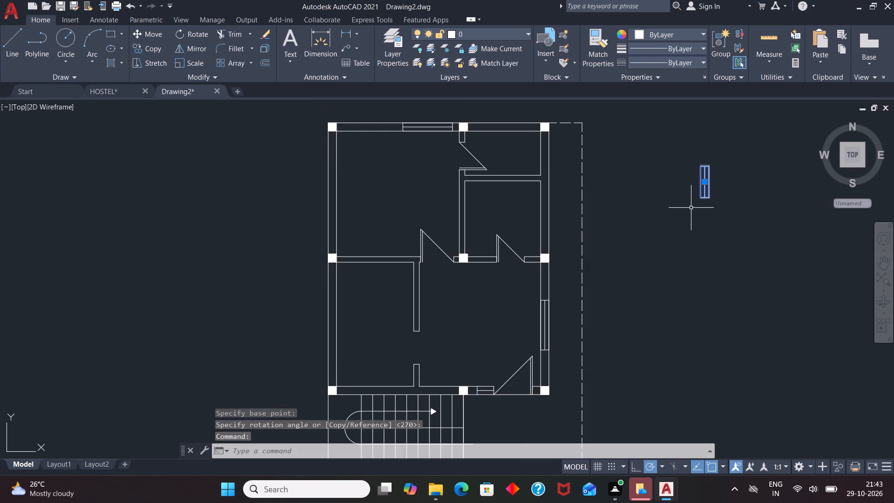
{"action": "key", "text": "c"}
{"action": "key", "text": "o"}
{"action": "key", "text": "Return"}
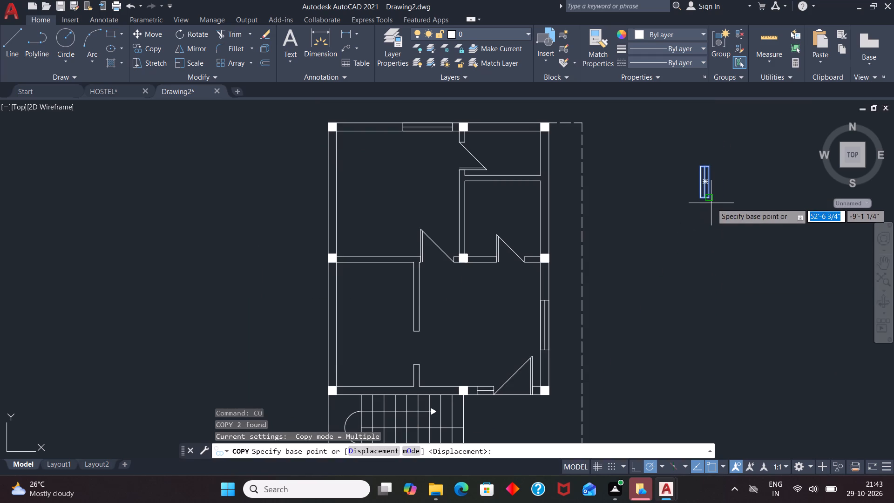
{"action": "left_click", "coordinate": [711, 203]}
{"action": "scroll", "coordinate": [540, 245], "scroll_direction": "up", "scroll_amount": 4}
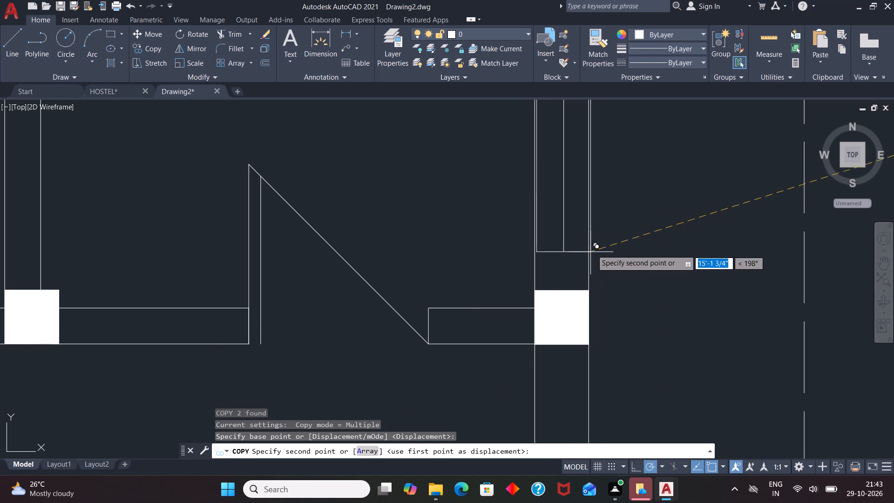
{"action": "left_click", "coordinate": [589, 237]}
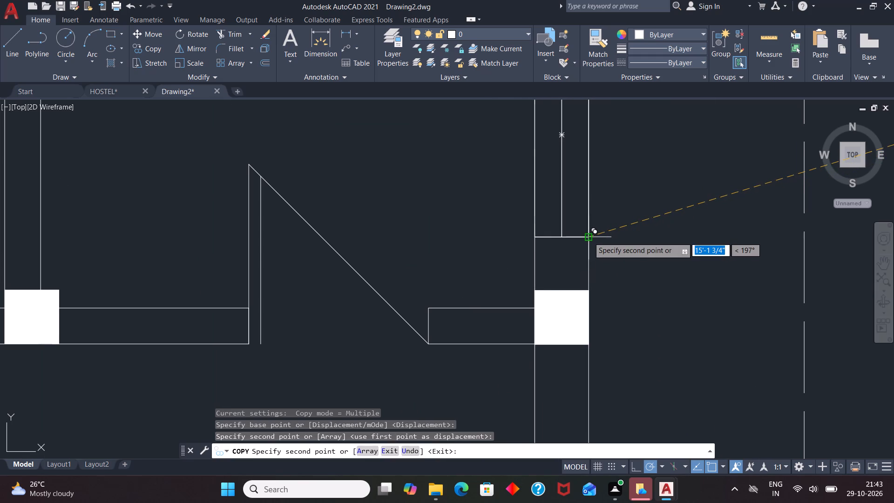
{"action": "key", "text": "Escape"}
Copy the vertical 34" window into the opposite side wall, just above the corner column beside the staircase.
{"action": "scroll", "coordinate": [608, 233], "scroll_direction": "up", "scroll_amount": 2}
{"action": "scroll", "coordinate": [621, 250], "scroll_direction": "down", "scroll_amount": 4}
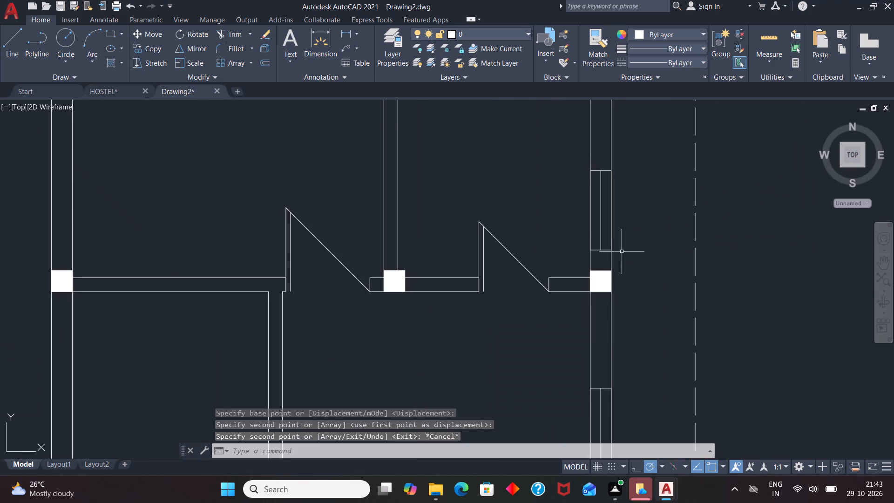
{"action": "scroll", "coordinate": [622, 250], "scroll_direction": "down", "scroll_amount": 2}
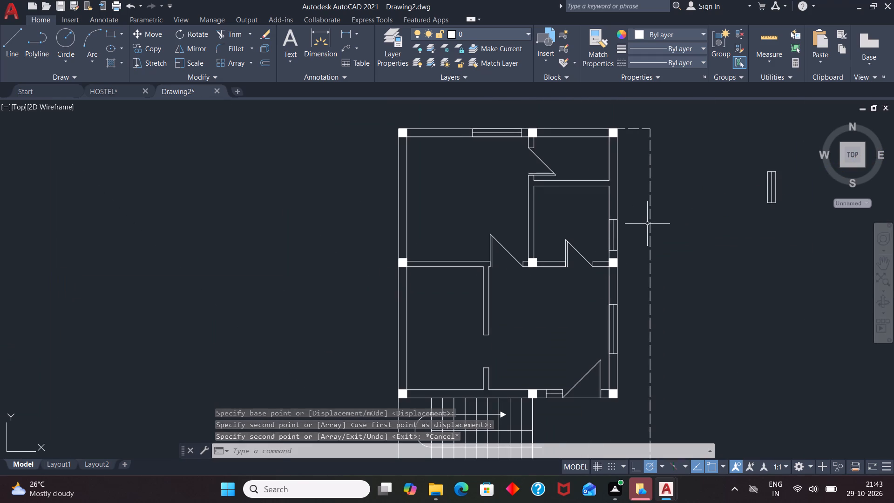
{"action": "scroll", "coordinate": [562, 210], "scroll_direction": "down", "scroll_amount": 1}
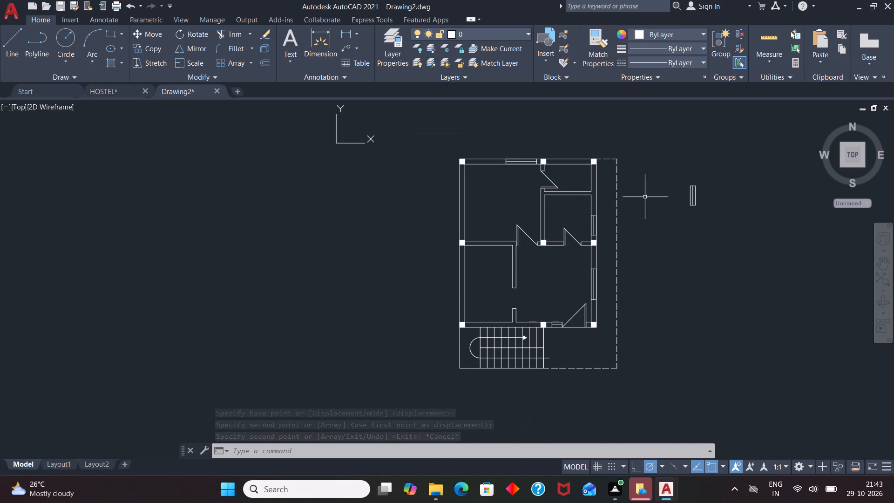
{"action": "left_click", "coordinate": [696, 193]}
{"action": "type", "text": "CO"}
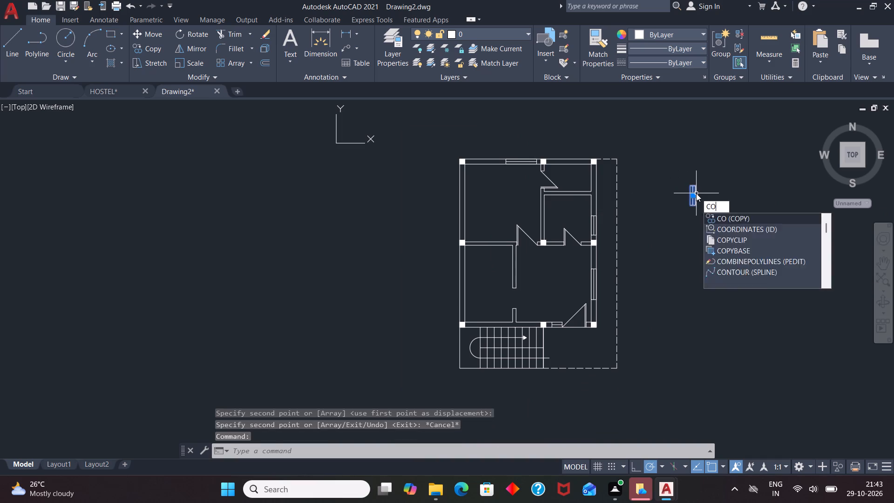
{"action": "key", "text": "Return"}
{"action": "left_click", "coordinate": [695, 206]}
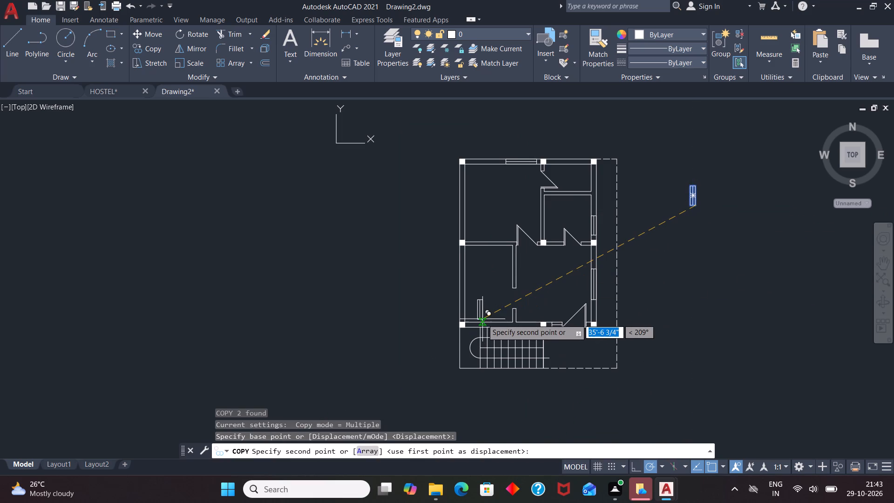
{"action": "scroll", "coordinate": [474, 323], "scroll_direction": "up", "scroll_amount": 3}
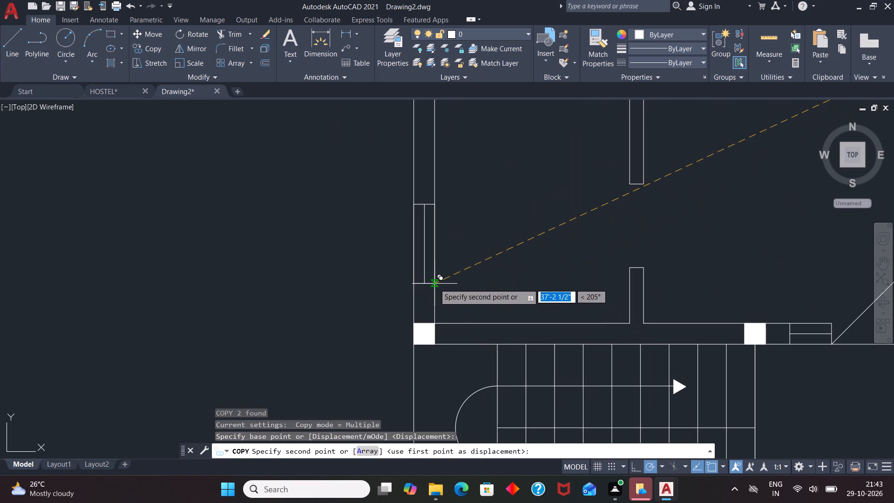
{"action": "left_click", "coordinate": [434, 283]}
{"action": "key", "text": "Escape"}
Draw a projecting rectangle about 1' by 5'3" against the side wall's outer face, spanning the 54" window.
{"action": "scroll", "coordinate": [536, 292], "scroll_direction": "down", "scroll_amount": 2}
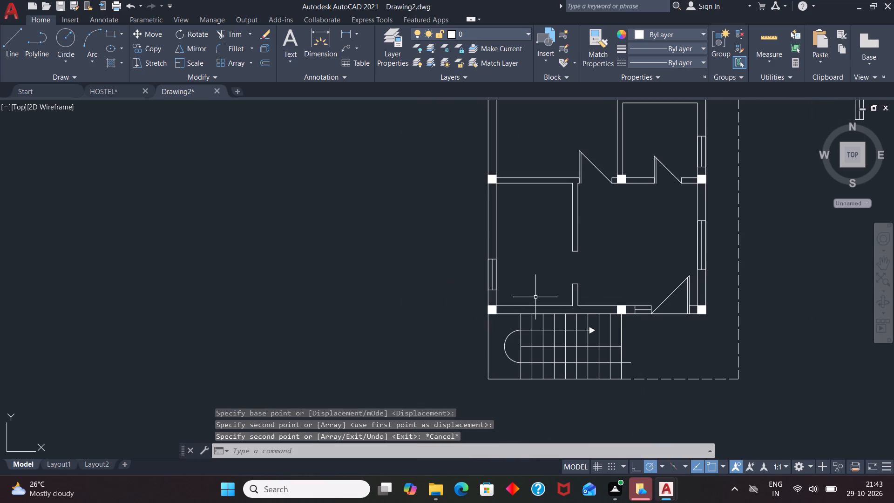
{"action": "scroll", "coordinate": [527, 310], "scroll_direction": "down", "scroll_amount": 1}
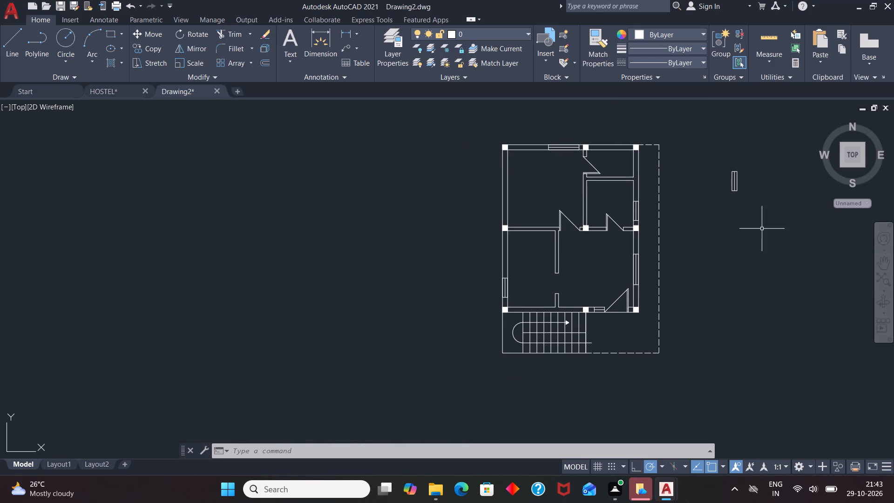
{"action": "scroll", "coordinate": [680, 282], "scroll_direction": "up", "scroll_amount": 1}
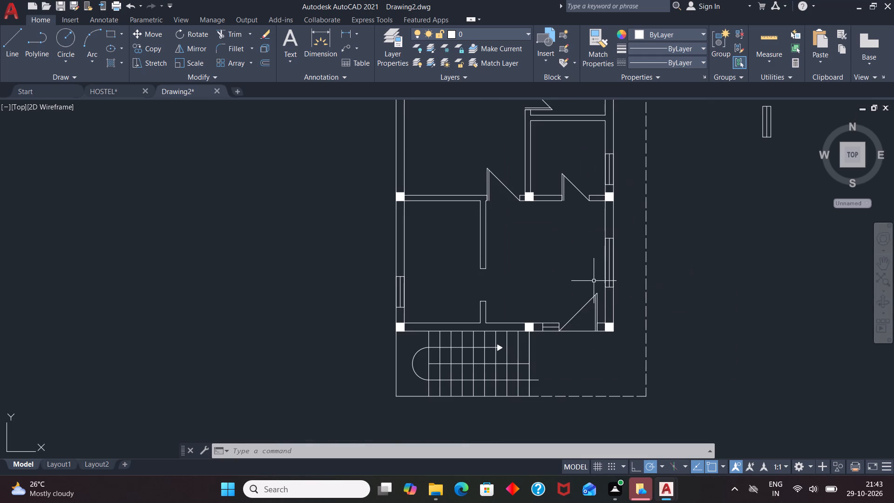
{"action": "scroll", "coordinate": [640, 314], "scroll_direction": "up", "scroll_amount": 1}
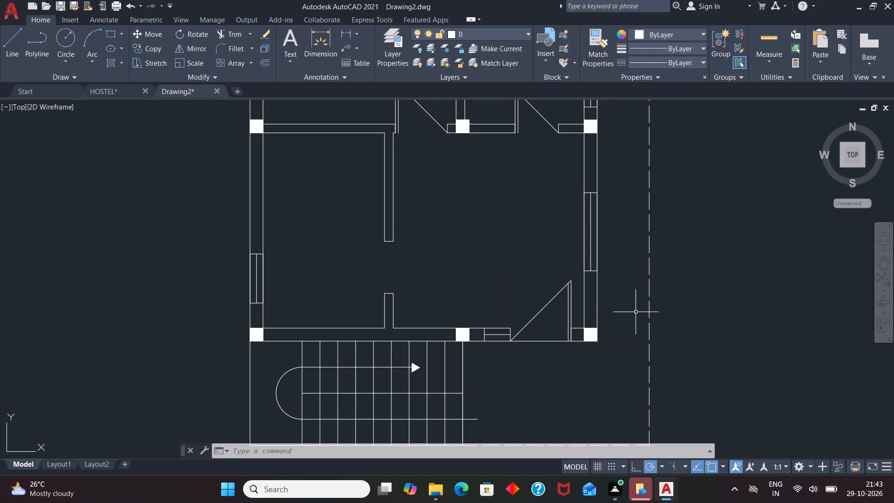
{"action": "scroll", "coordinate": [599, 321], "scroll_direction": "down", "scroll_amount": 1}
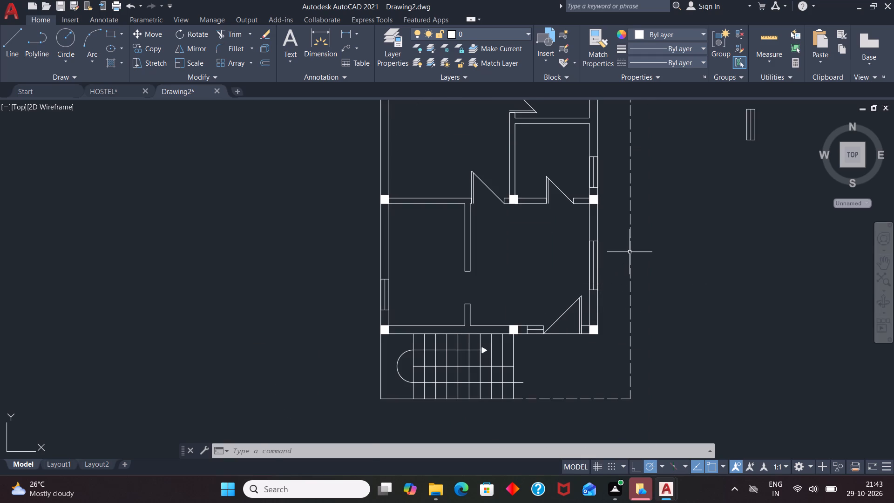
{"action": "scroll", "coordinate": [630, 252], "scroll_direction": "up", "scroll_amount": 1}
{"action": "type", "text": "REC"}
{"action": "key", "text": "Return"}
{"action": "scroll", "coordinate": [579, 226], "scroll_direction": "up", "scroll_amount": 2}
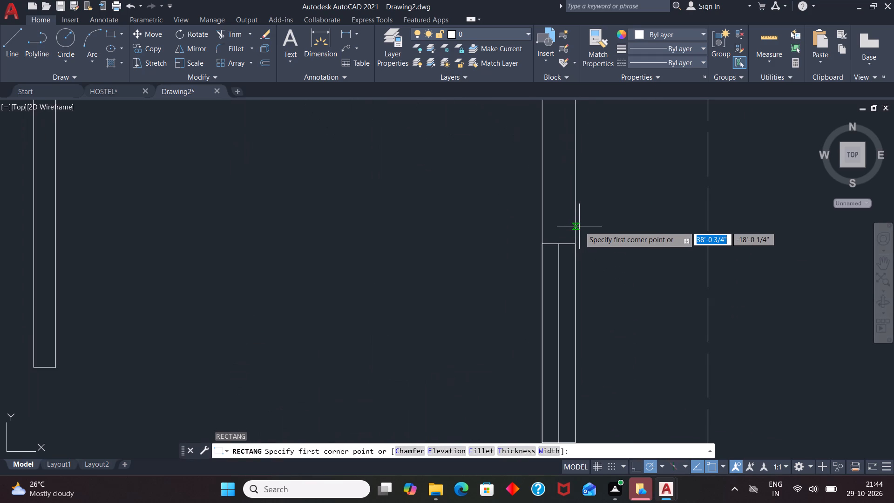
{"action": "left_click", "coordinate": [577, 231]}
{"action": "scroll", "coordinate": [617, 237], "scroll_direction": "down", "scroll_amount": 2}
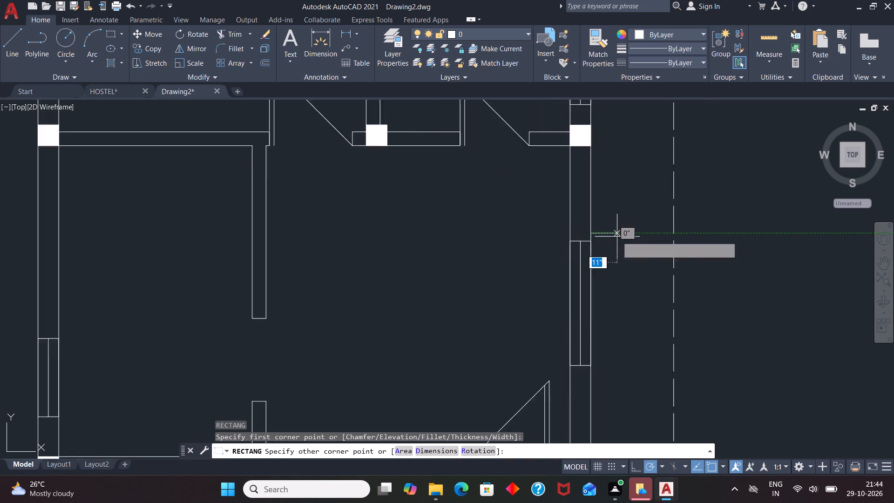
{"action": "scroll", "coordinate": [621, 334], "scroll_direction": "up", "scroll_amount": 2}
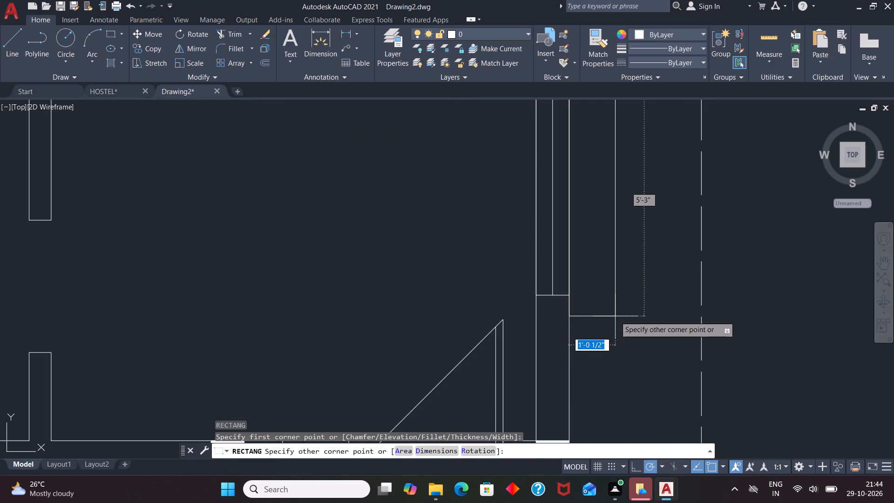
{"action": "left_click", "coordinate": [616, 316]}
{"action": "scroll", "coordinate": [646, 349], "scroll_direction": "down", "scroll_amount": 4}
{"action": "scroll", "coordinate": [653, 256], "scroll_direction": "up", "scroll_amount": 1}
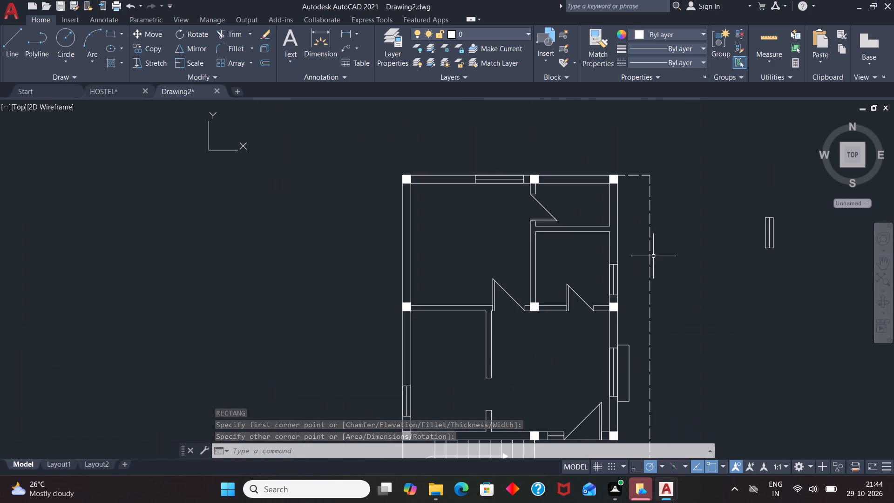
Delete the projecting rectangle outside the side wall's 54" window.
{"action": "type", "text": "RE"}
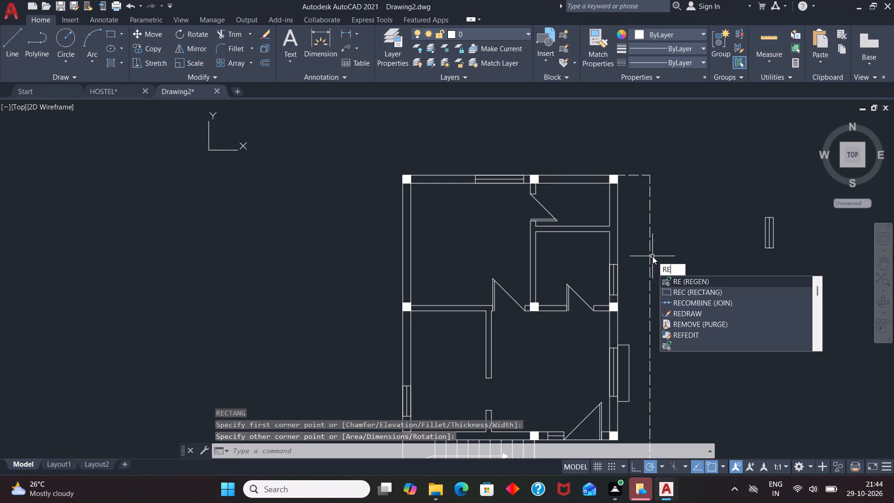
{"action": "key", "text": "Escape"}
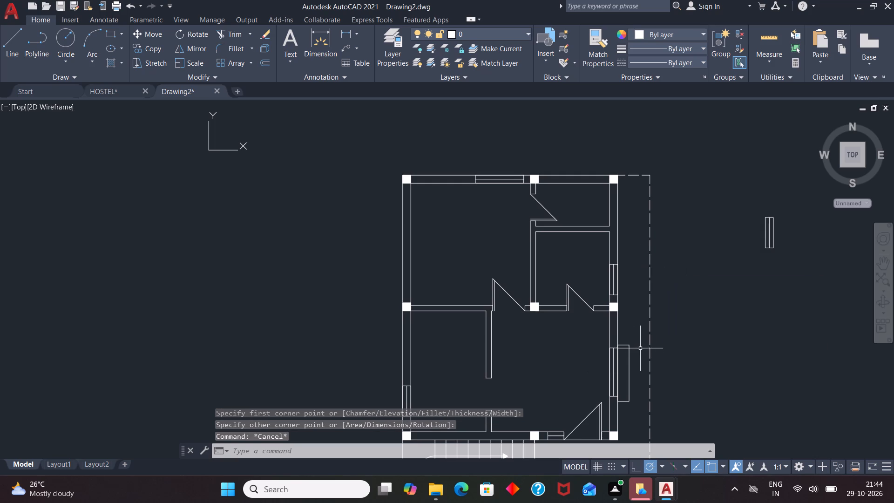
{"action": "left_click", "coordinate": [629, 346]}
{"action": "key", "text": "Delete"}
Draw a projecting rectangle about 2' by 5'3" outside the 54" window, between the side wall and dashed margin.
{"action": "scroll", "coordinate": [630, 249], "scroll_direction": "down", "scroll_amount": 1}
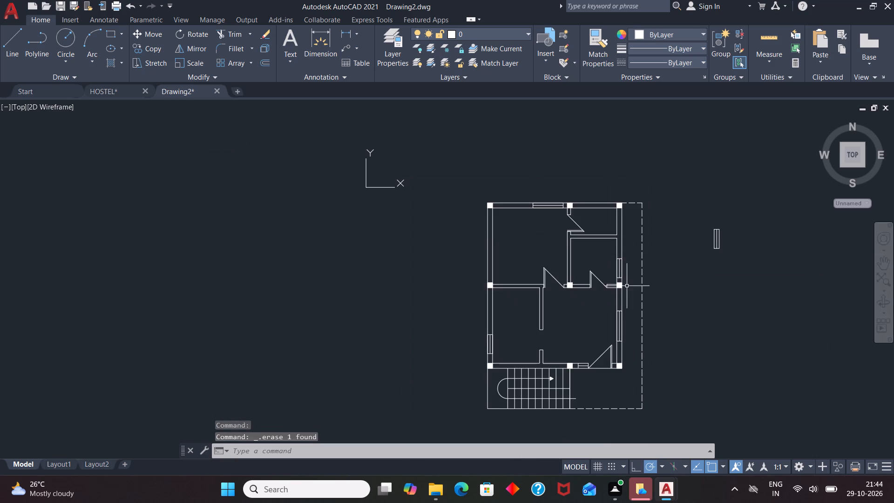
{"action": "scroll", "coordinate": [636, 355], "scroll_direction": "up", "scroll_amount": 2}
{"action": "type", "text": "RE"}
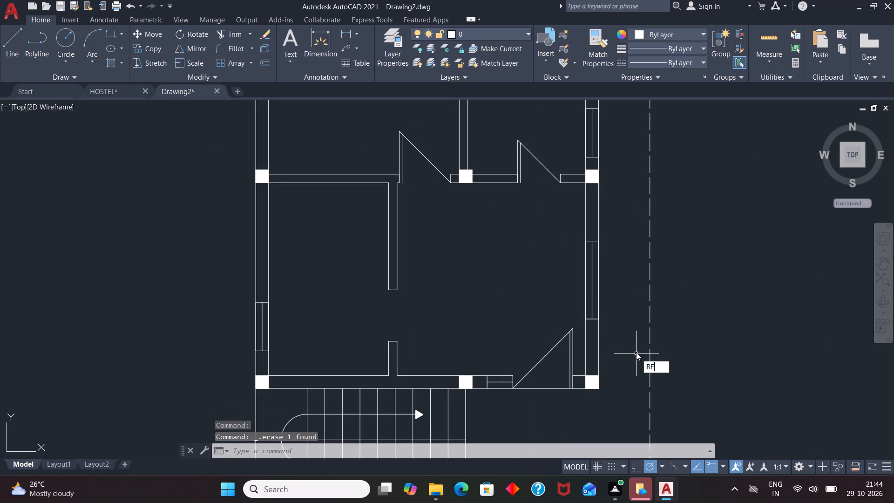
{"action": "key", "text": "c"}
{"action": "key", "text": "Return"}
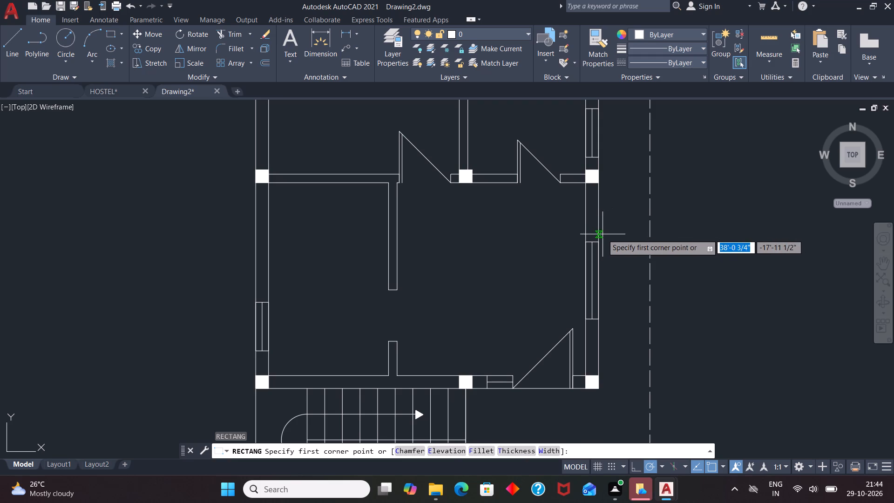
{"action": "left_click", "coordinate": [603, 234]}
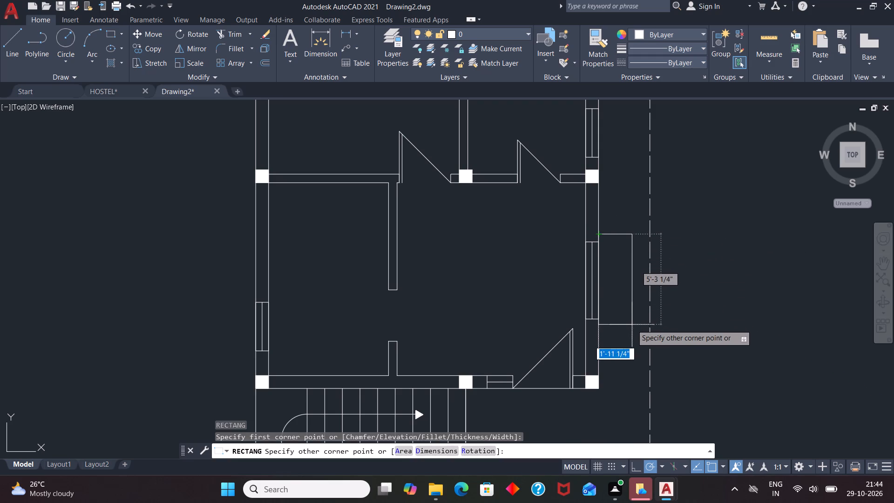
{"action": "left_click", "coordinate": [633, 326]}
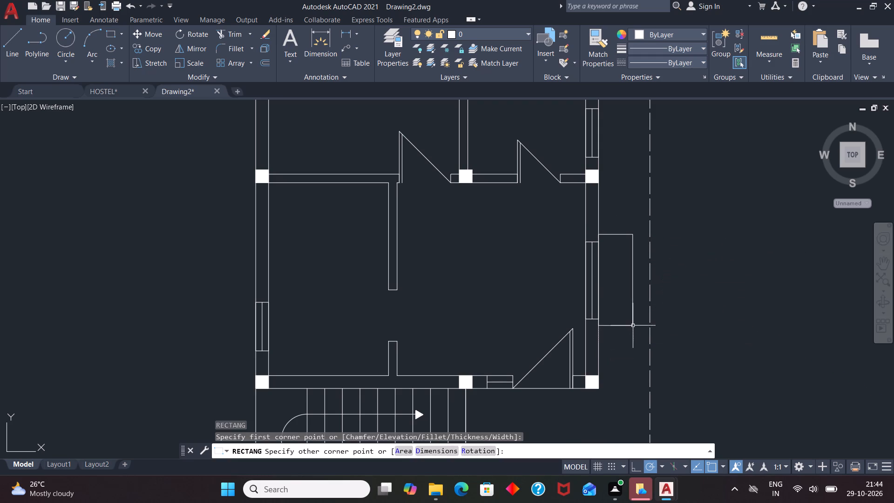
Draw a projecting rectangle about 2' by 3'10" outside the 34" window near the middle column, facing the dashed side margin.
{"action": "scroll", "coordinate": [610, 359], "scroll_direction": "down", "scroll_amount": 2}
{"action": "scroll", "coordinate": [617, 358], "scroll_direction": "up", "scroll_amount": 2}
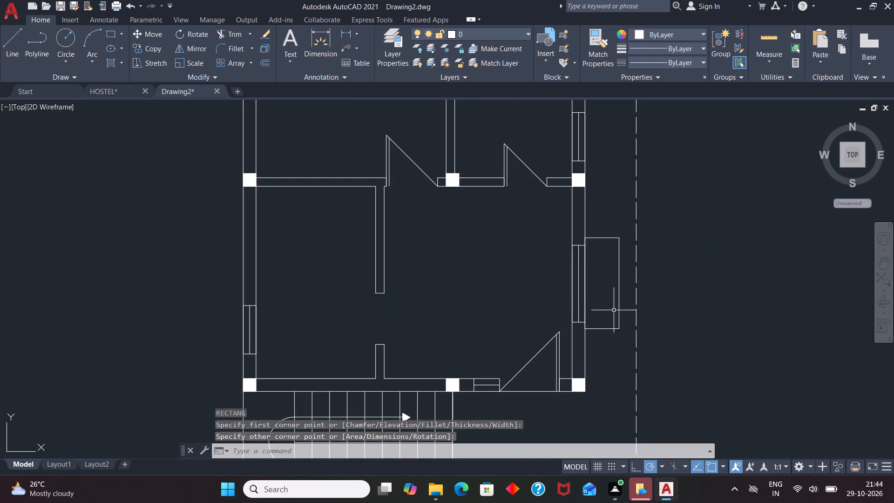
{"action": "scroll", "coordinate": [618, 335], "scroll_direction": "down", "scroll_amount": 2}
{"action": "scroll", "coordinate": [630, 249], "scroll_direction": "up", "scroll_amount": 1}
{"action": "type", "text": "REC"}
{"action": "key", "text": "Return"}
{"action": "scroll", "coordinate": [595, 241], "scroll_direction": "up", "scroll_amount": 1}
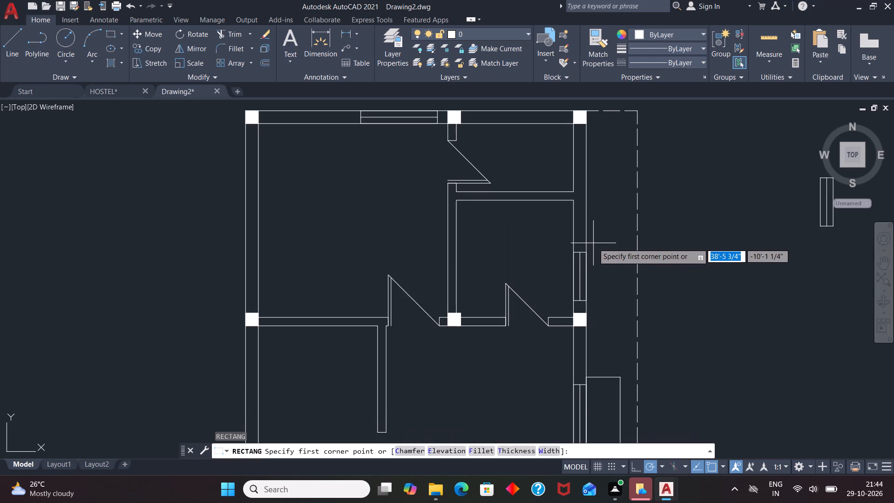
{"action": "left_click", "coordinate": [591, 242]}
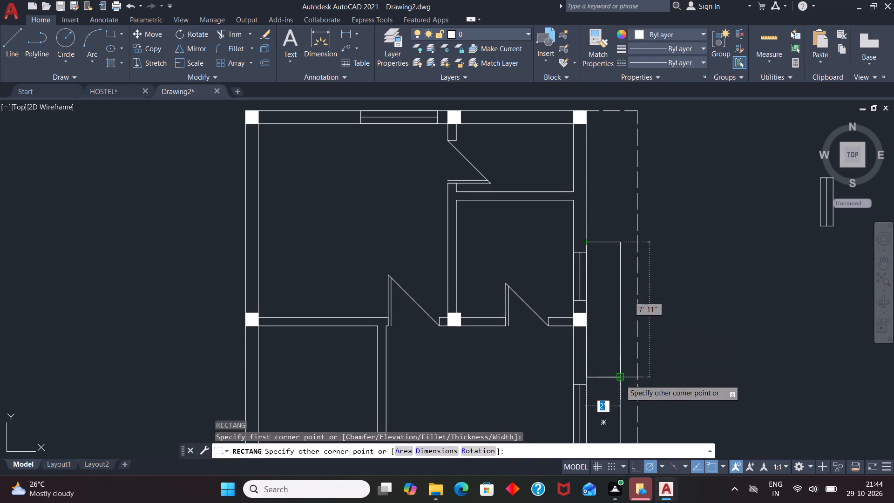
{"action": "left_click", "coordinate": [616, 307]}
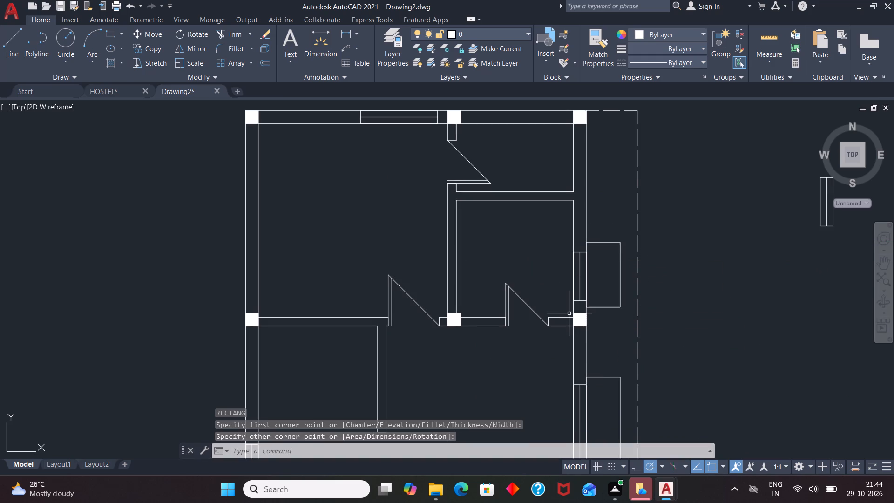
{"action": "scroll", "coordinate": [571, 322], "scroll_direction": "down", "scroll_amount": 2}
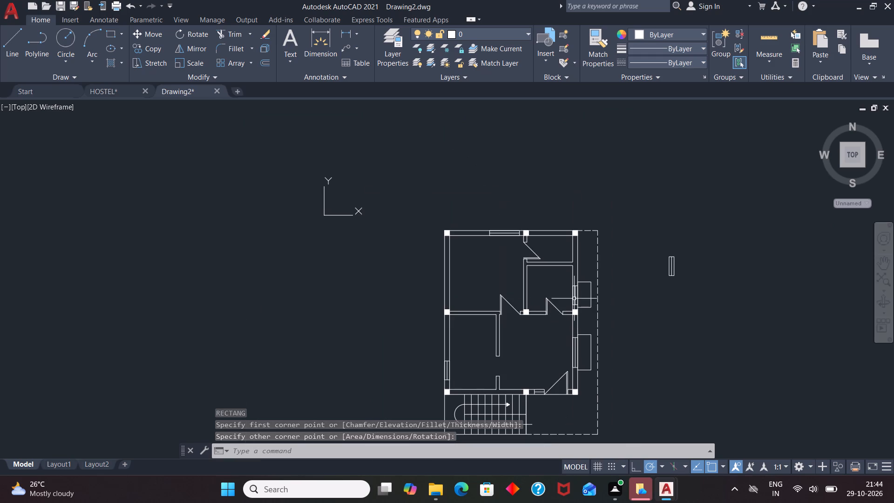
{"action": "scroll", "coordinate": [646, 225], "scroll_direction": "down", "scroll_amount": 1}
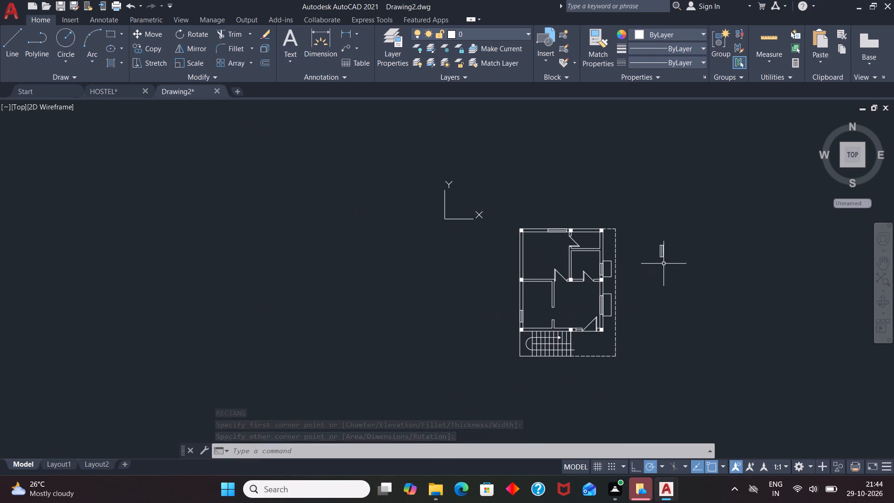
Delete the leftover window symbol beyond the dashed side margin.
{"action": "left_click", "coordinate": [660, 251]}
{"action": "key", "text": "Delete"}
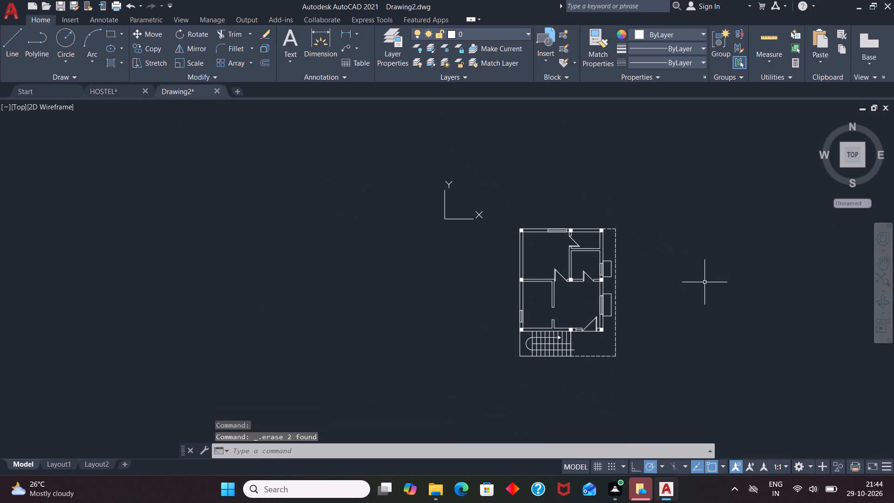
Copy the projecting rectangle of the 34" window to the outer face of the opposite side wall, around its window near the staircase.
{"action": "scroll", "coordinate": [716, 298], "scroll_direction": "down", "scroll_amount": 1}
{"action": "scroll", "coordinate": [652, 290], "scroll_direction": "up", "scroll_amount": 2}
{"action": "left_click", "coordinate": [636, 277]}
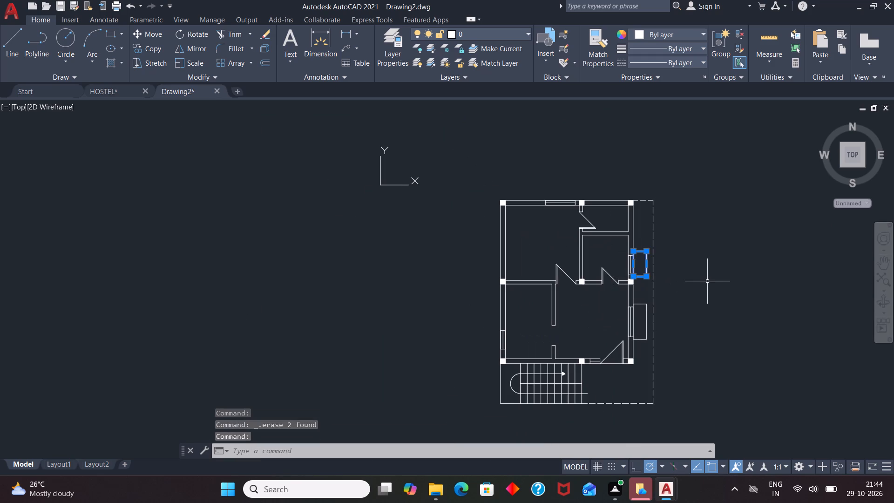
{"action": "type", "text": "CO"}
{"action": "key", "text": "Return"}
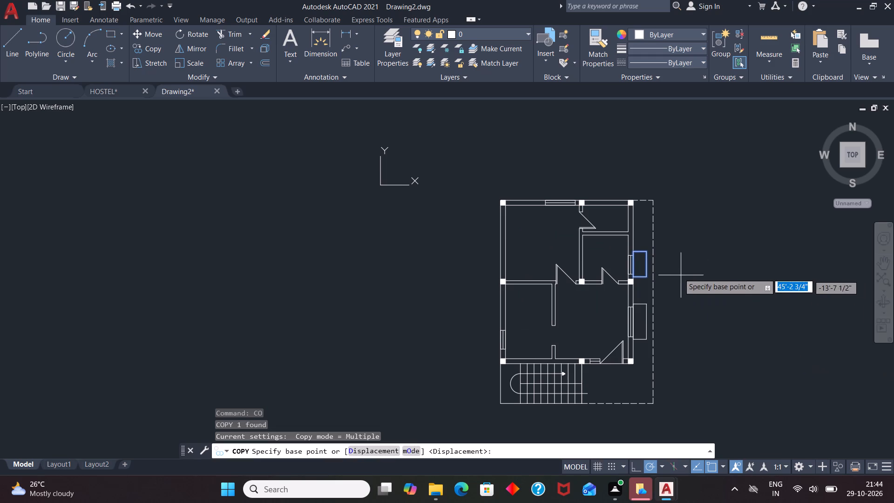
{"action": "left_click", "coordinate": [647, 252]}
{"action": "scroll", "coordinate": [495, 342], "scroll_direction": "up", "scroll_amount": 4}
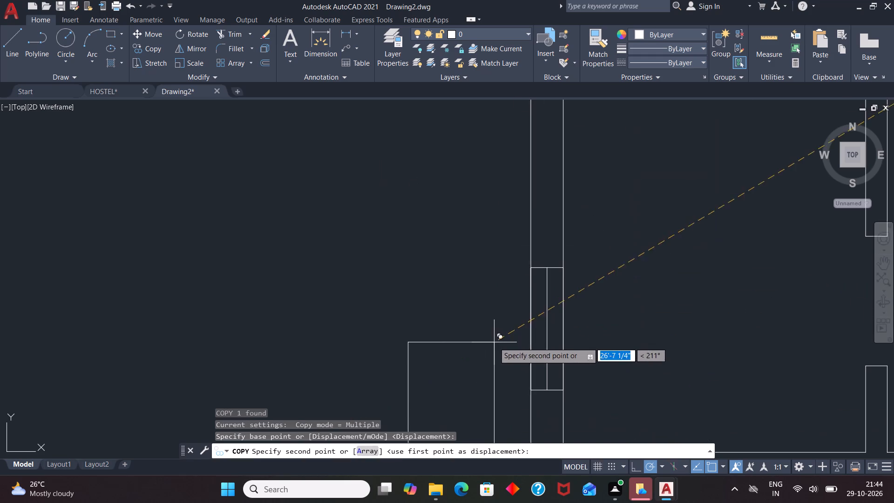
{"action": "left_click", "coordinate": [530, 242]}
{"action": "key", "text": "space"}
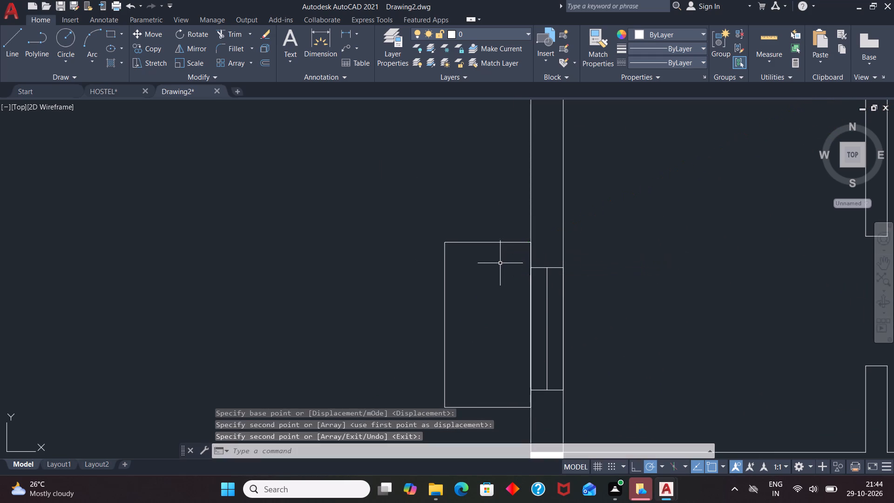
Draw a 34" by 9" horizontal rectangle in the empty area beyond the dashed side margin.
{"action": "scroll", "coordinate": [511, 286], "scroll_direction": "down", "scroll_amount": 4}
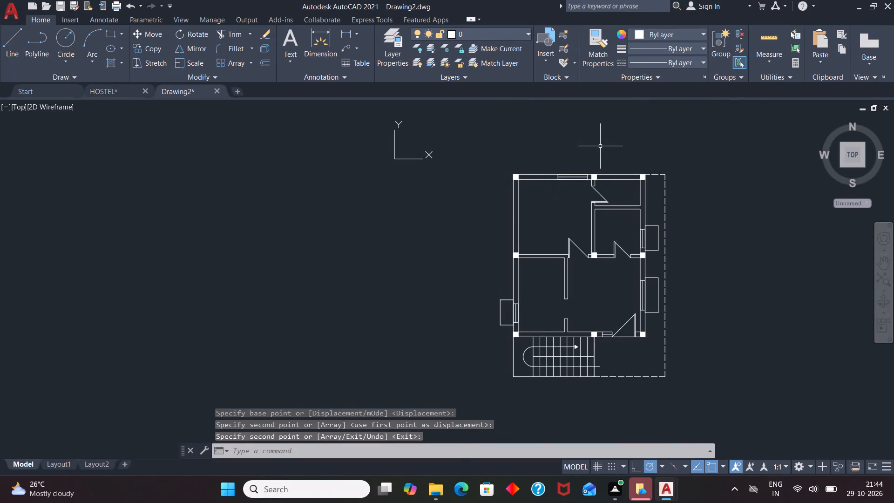
{"action": "scroll", "coordinate": [599, 148], "scroll_direction": "up", "scroll_amount": 1}
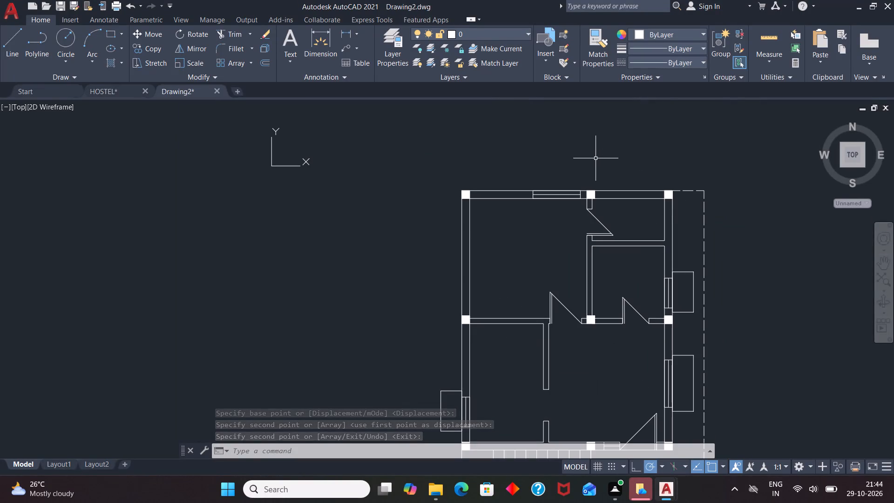
{"action": "scroll", "coordinate": [598, 207], "scroll_direction": "down", "scroll_amount": 1}
{"action": "scroll", "coordinate": [610, 177], "scroll_direction": "up", "scroll_amount": 2}
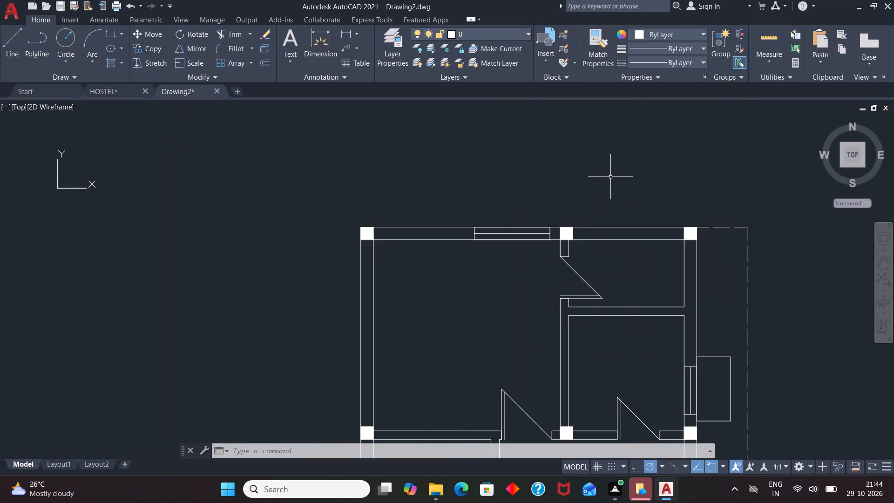
{"action": "type", "text": "REC"}
{"action": "key", "text": "Return"}
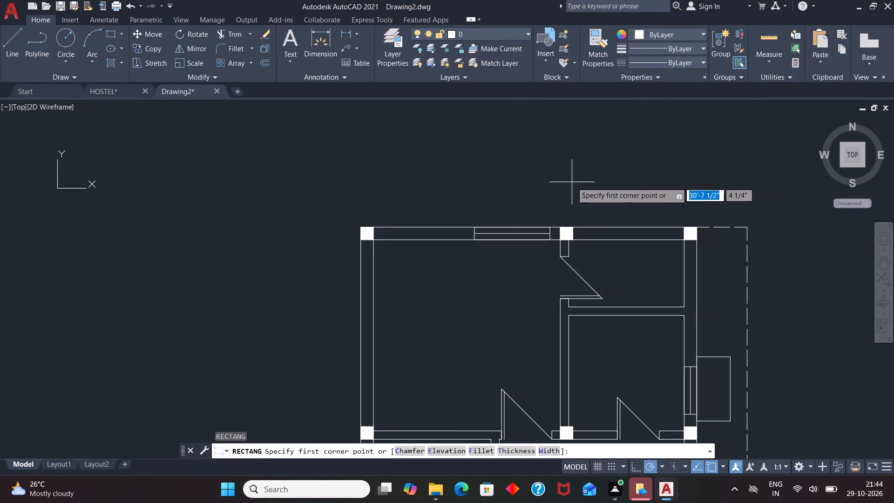
{"action": "scroll", "coordinate": [488, 203], "scroll_direction": "down", "scroll_amount": 1}
{"action": "scroll", "coordinate": [696, 221], "scroll_direction": "up", "scroll_amount": 1}
{"action": "left_click", "coordinate": [670, 221]}
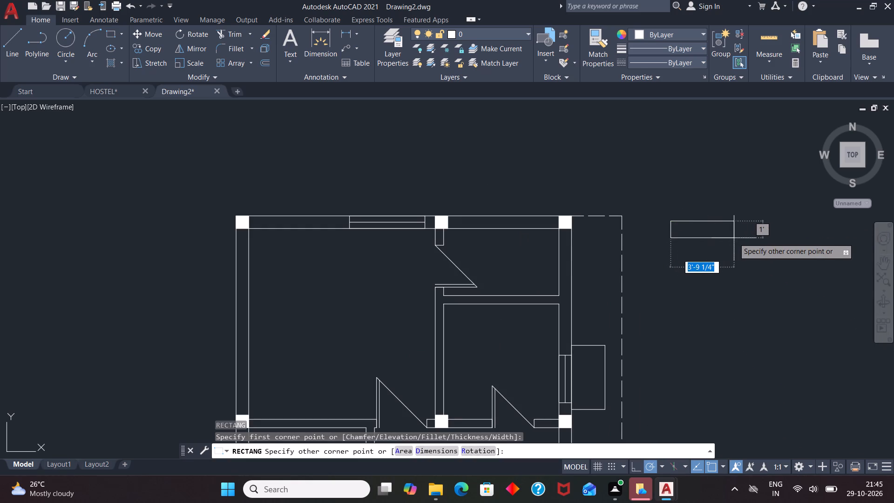
{"action": "key", "text": "3"}
{"action": "key", "text": "4"}
{"action": "key", "text": "Tab"}
{"action": "key", "text": "9"}
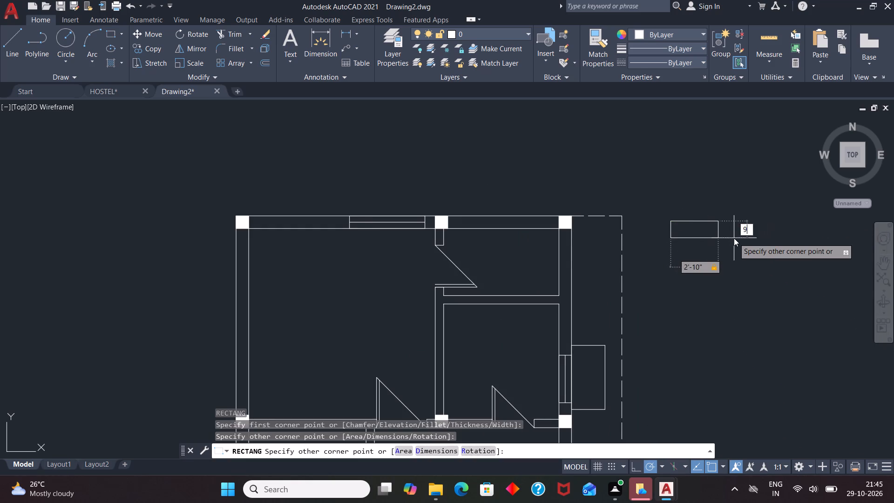
{"action": "key", "text": "Return"}
{"action": "left_click", "coordinate": [713, 234]}
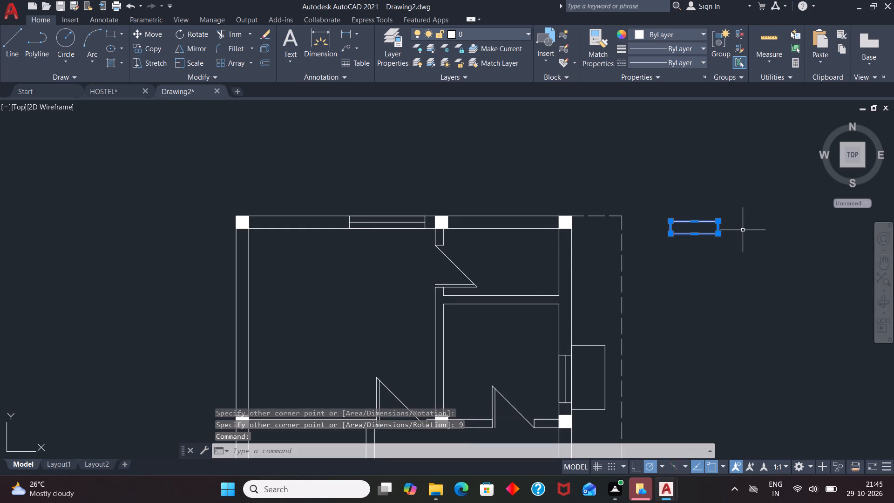
{"action": "key", "text": "Escape"}
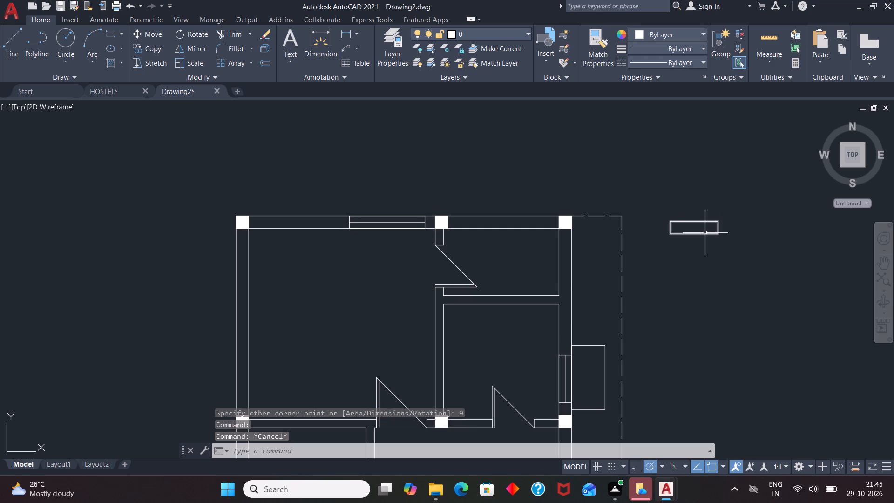
Draw a horizontal centre line across the full length of the 34" by 9" rectangle.
{"action": "key", "text": "l"}
{"action": "key", "text": "Return"}
{"action": "scroll", "coordinate": [703, 231], "scroll_direction": "up", "scroll_amount": 2}
{"action": "left_click", "coordinate": [619, 222]}
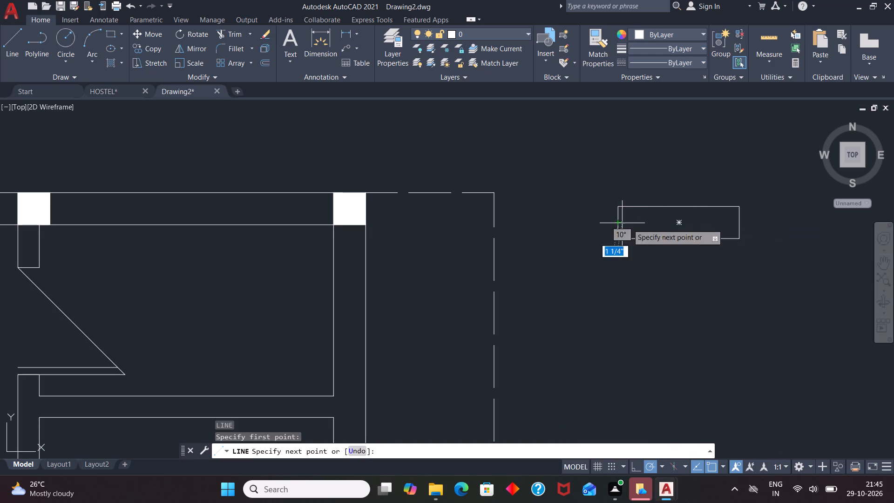
{"action": "left_click", "coordinate": [739, 224]}
{"action": "key", "text": "space"}
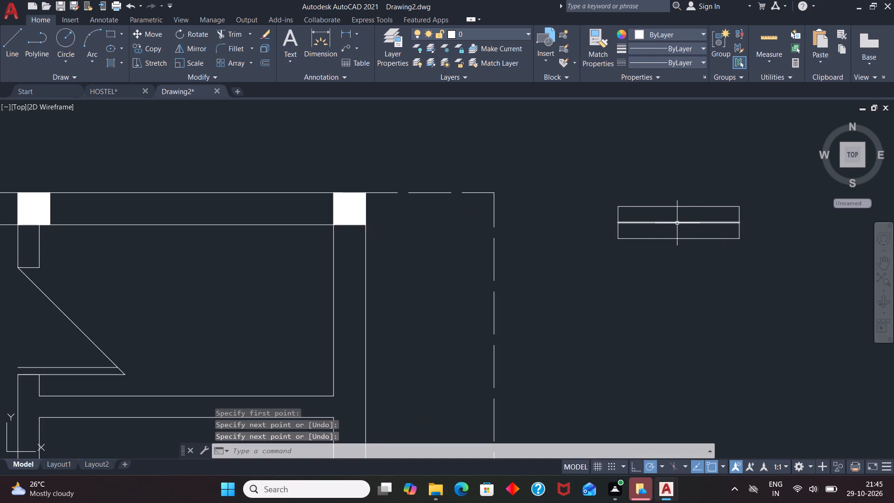
Change the rectangle's centre line to the dashed ACAD_ISO linetype with a linetype scale of 1.
{"action": "left_click", "coordinate": [677, 223]}
{"action": "right_click", "coordinate": [677, 224]}
{"action": "left_click", "coordinate": [725, 450]}
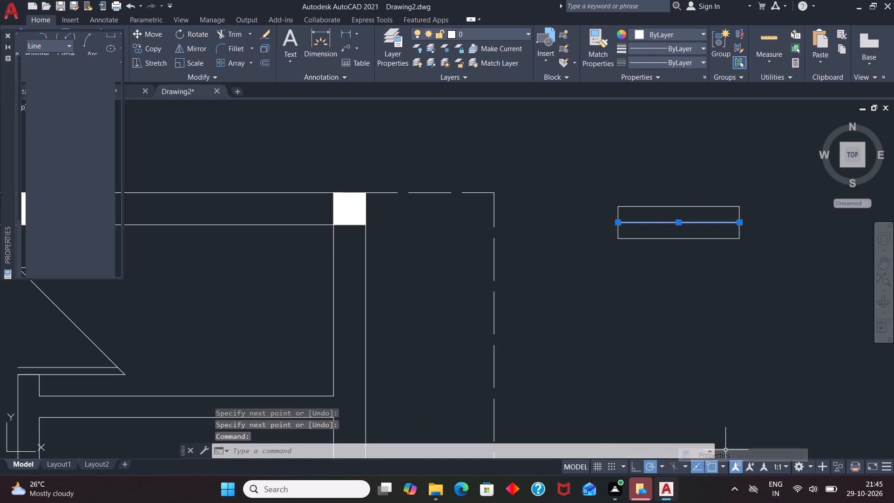
{"action": "left_click", "coordinate": [95, 107]}
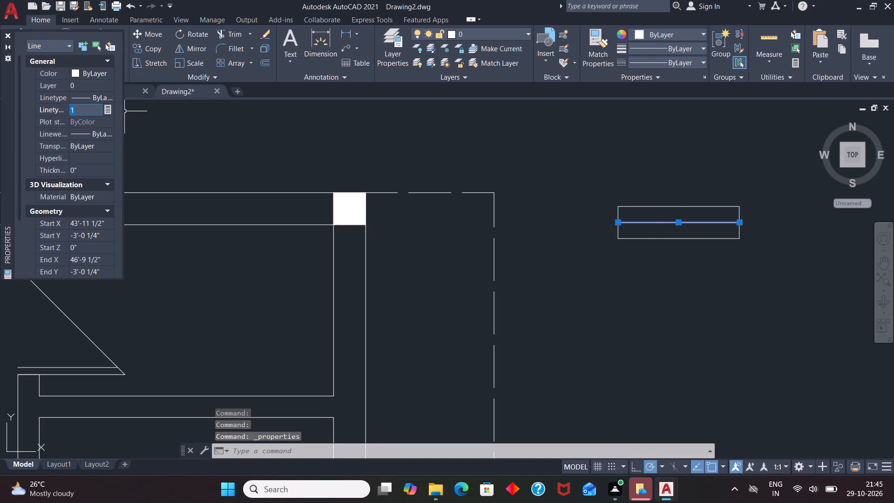
{"action": "key", "text": "BackSpace"}
{"action": "key", "text": "1"}
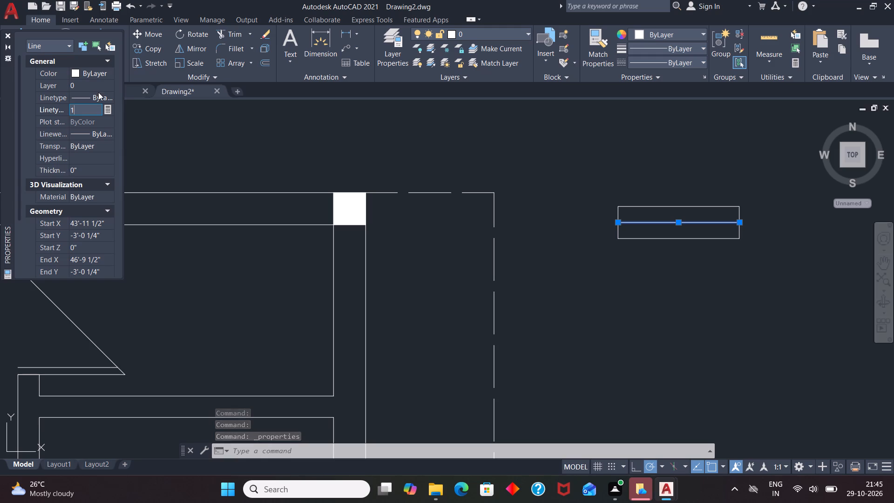
{"action": "left_click", "coordinate": [98, 98]}
{"action": "left_click", "coordinate": [98, 97]}
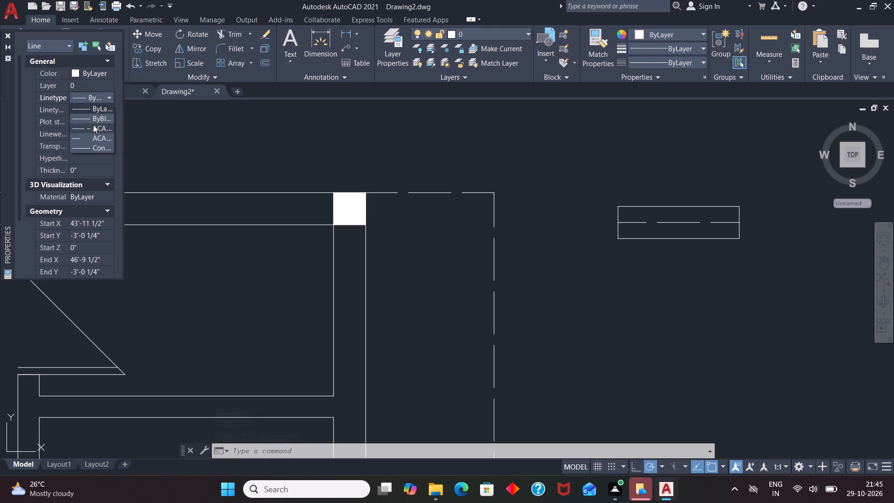
{"action": "left_click", "coordinate": [93, 125]}
{"action": "left_click", "coordinate": [8, 36]}
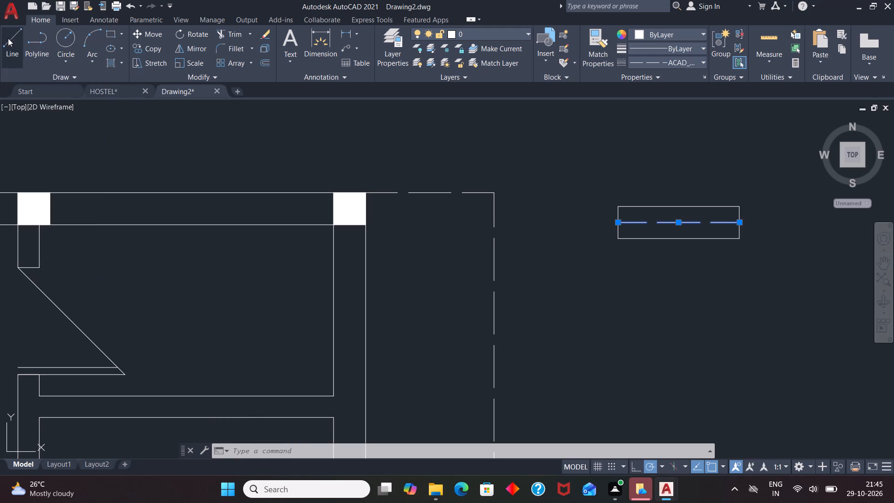
Group the dashed centre line with its 34" by 9" rectangle.
{"action": "left_click", "coordinate": [690, 239]}
{"action": "key", "text": "g"}
{"action": "key", "text": "Return"}
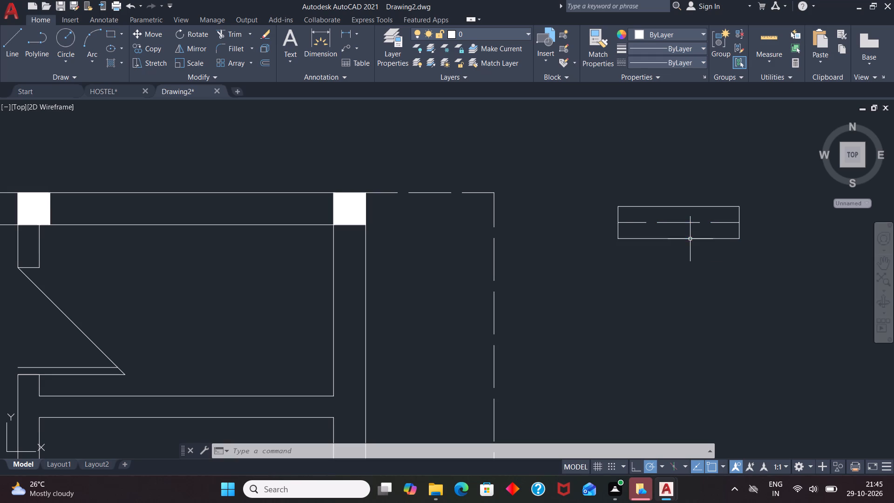
Move the grouped dashed-line opening into the plan's top wall, between the middle and corner columns of the small room.
{"action": "left_click", "coordinate": [690, 239]}
{"action": "key", "text": "m"}
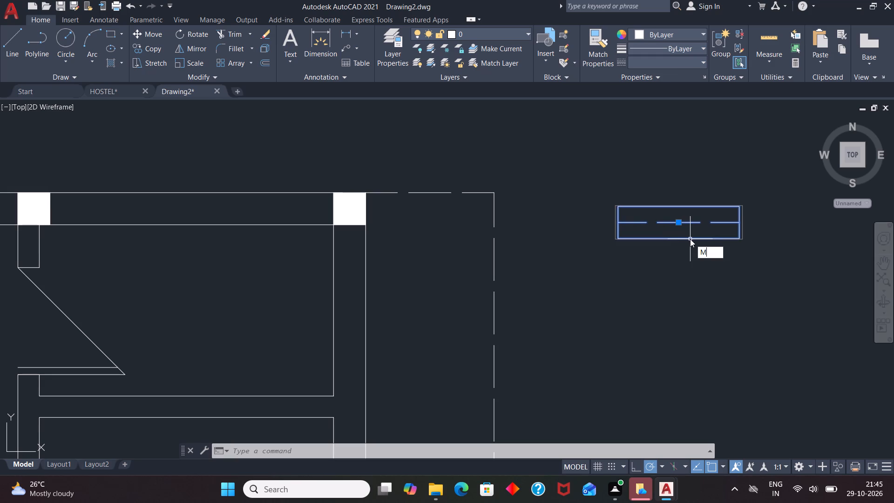
{"action": "key", "text": "Return"}
{"action": "left_click", "coordinate": [743, 238]}
{"action": "scroll", "coordinate": [750, 249], "scroll_direction": "down", "scroll_amount": 3}
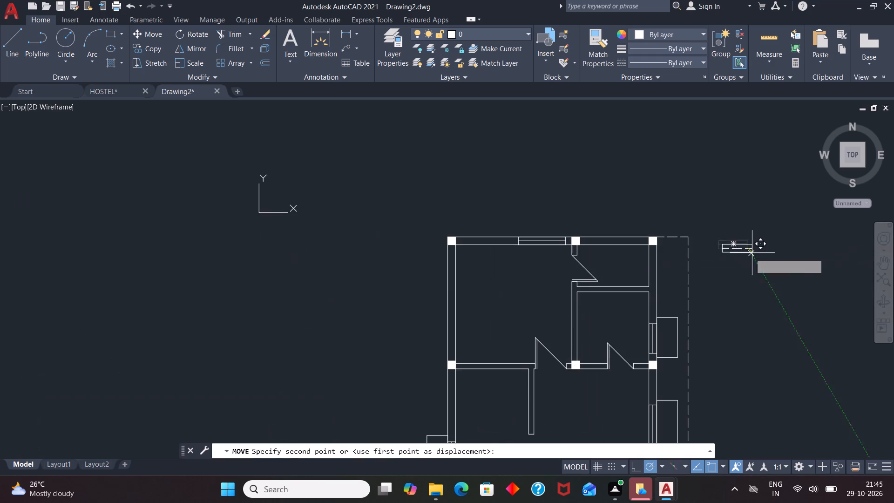
{"action": "scroll", "coordinate": [612, 242], "scroll_direction": "up", "scroll_amount": 1}
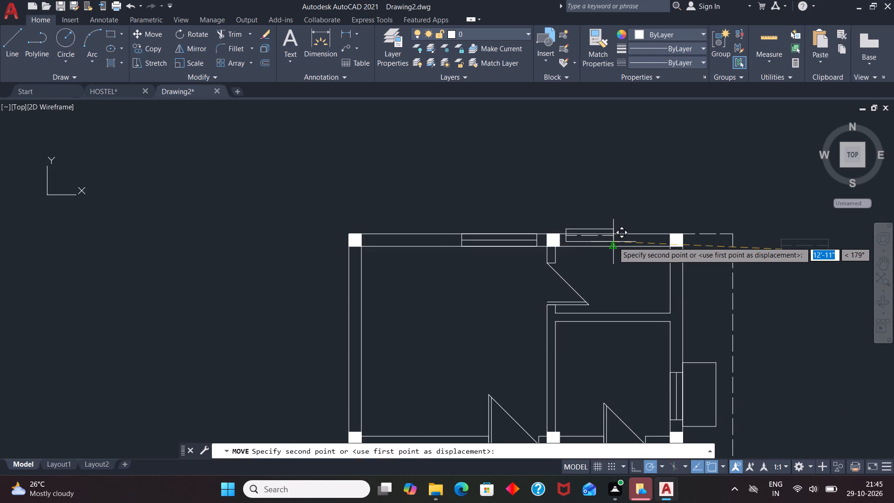
{"action": "scroll", "coordinate": [633, 245], "scroll_direction": "up", "scroll_amount": 2}
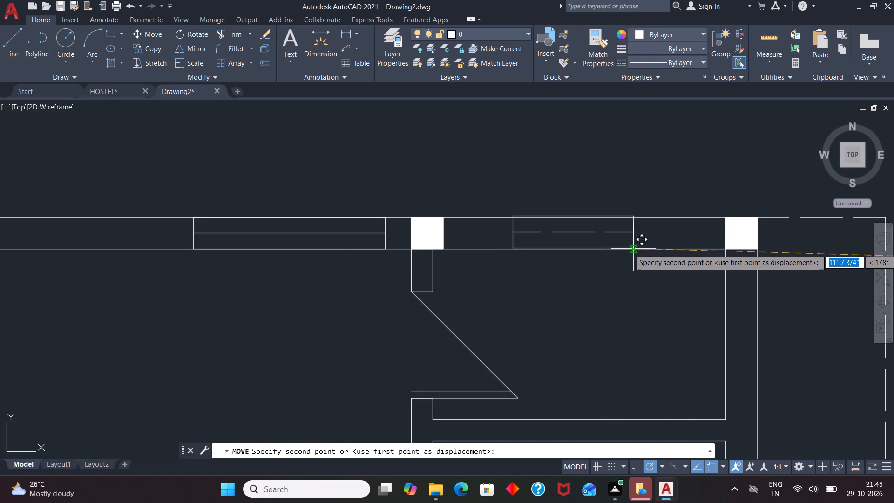
{"action": "left_click", "coordinate": [633, 250]}
{"action": "key", "text": "space"}
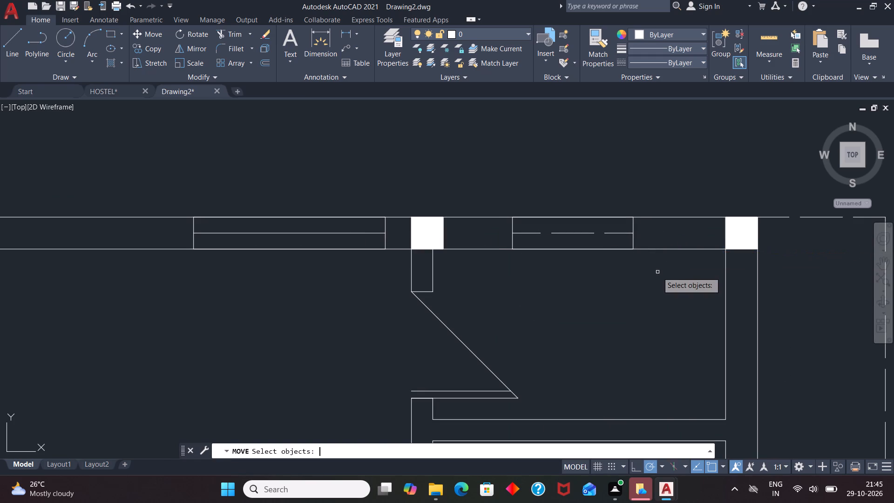
{"action": "scroll", "coordinate": [658, 275], "scroll_direction": "down", "scroll_amount": 1}
{"action": "key", "text": "Escape"}
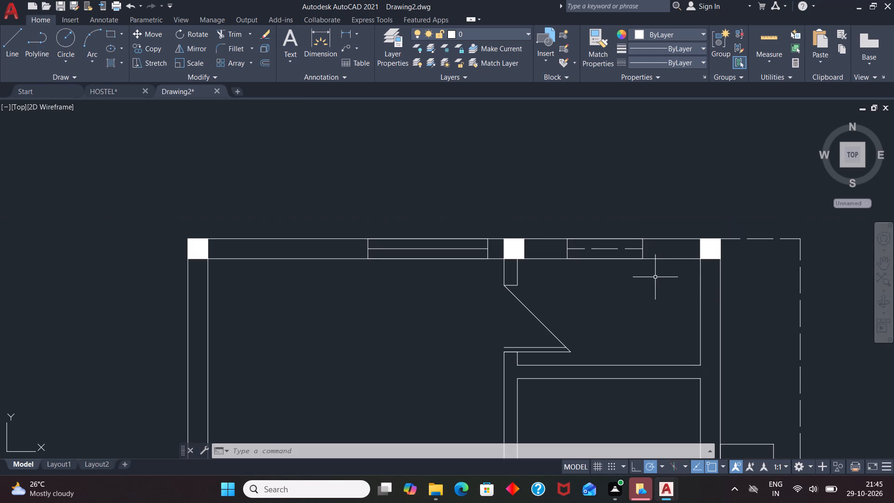
Draw a stepped line outline outside the top wall's two openings, about 2'2.5" deep and 6'6.5" long at the window, shallower at the dashed opening.
{"action": "scroll", "coordinate": [657, 294], "scroll_direction": "down", "scroll_amount": 1}
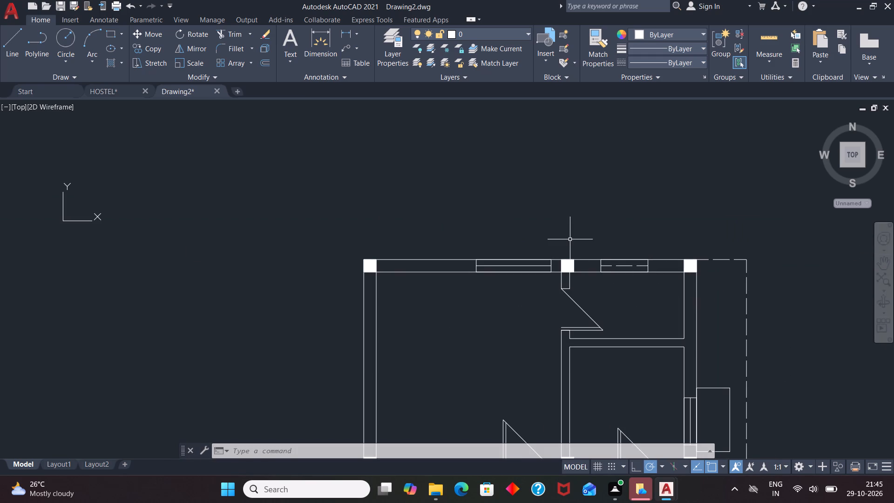
{"action": "key", "text": "l"}
{"action": "key", "text": "Return"}
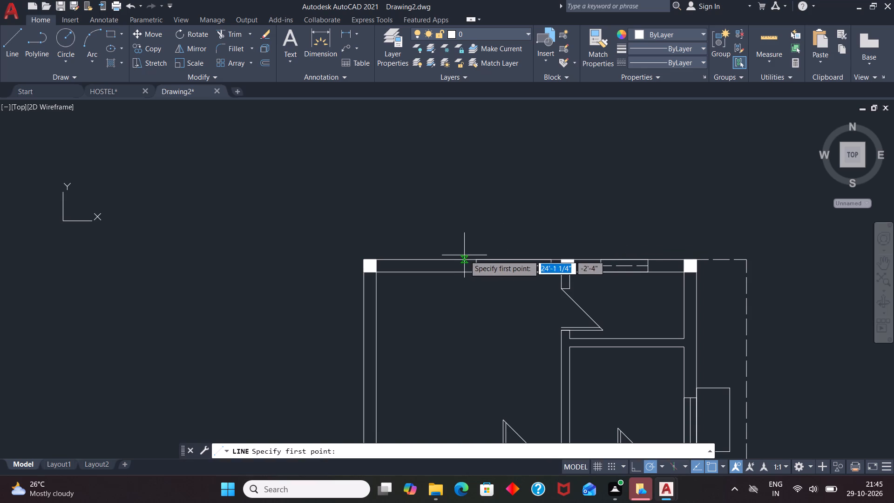
{"action": "left_click", "coordinate": [466, 256]}
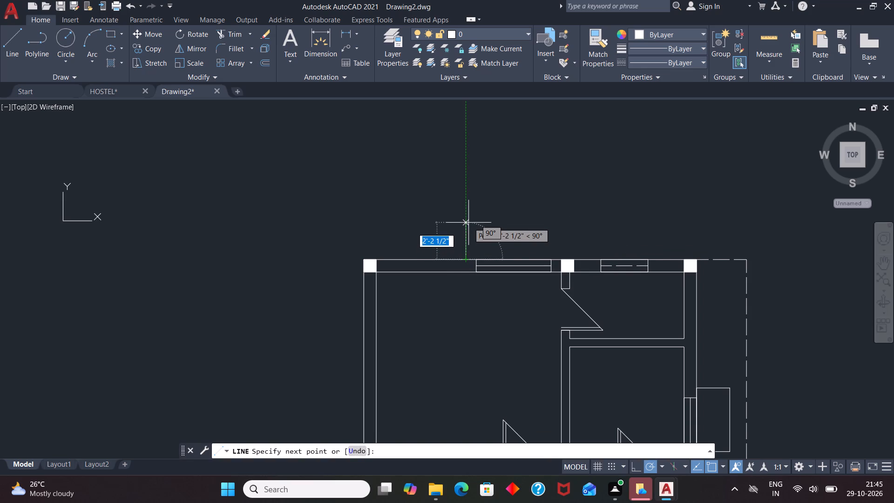
{"action": "left_click", "coordinate": [468, 223]}
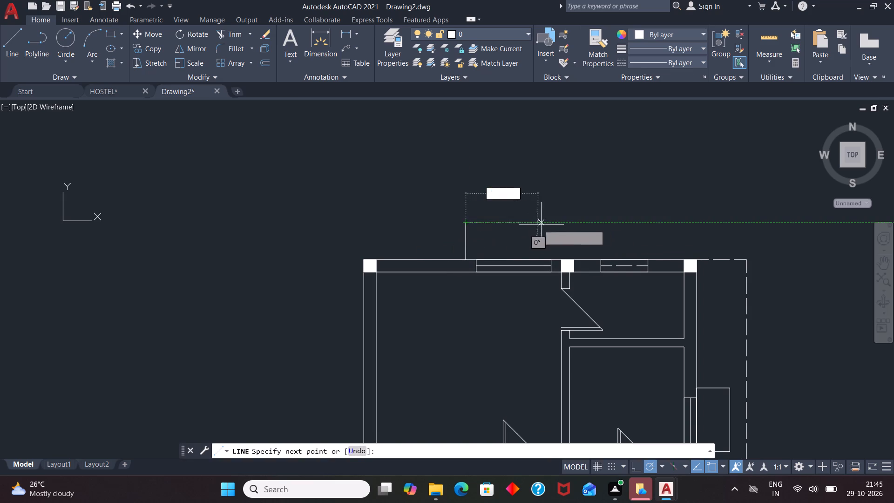
{"action": "left_click", "coordinate": [575, 225]}
{"action": "left_click", "coordinate": [577, 239]}
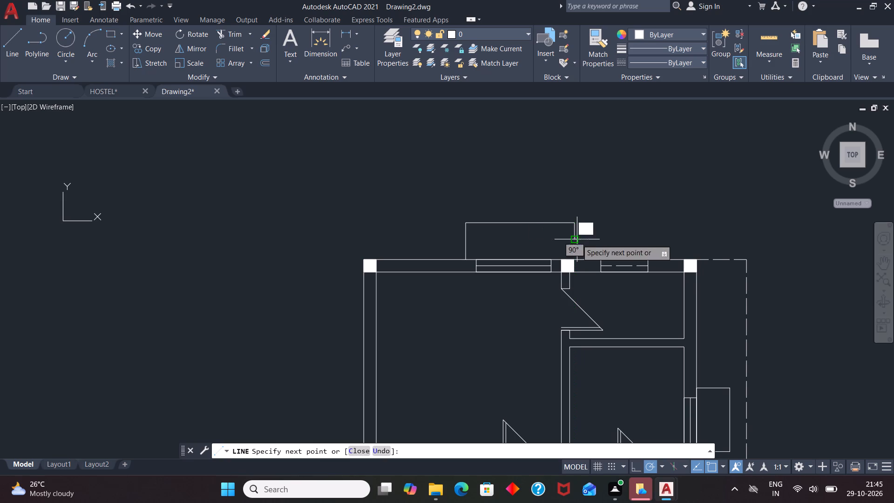
{"action": "left_click", "coordinate": [657, 239]}
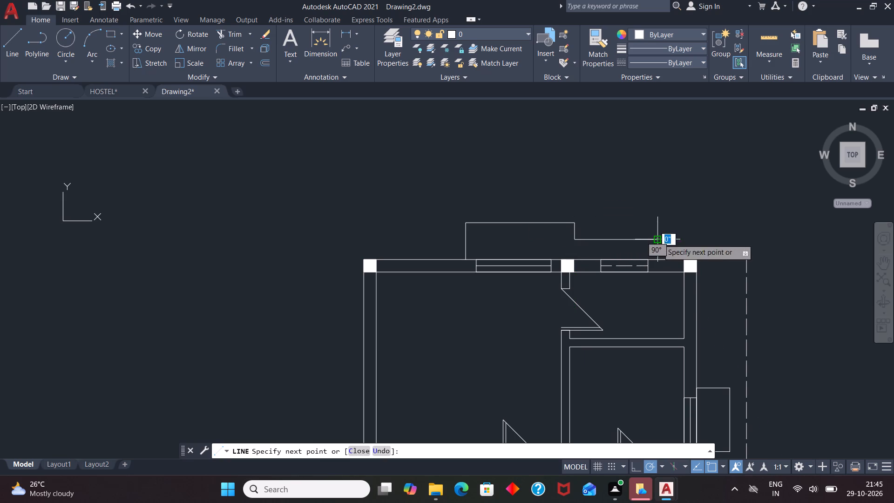
{"action": "left_click", "coordinate": [660, 256]}
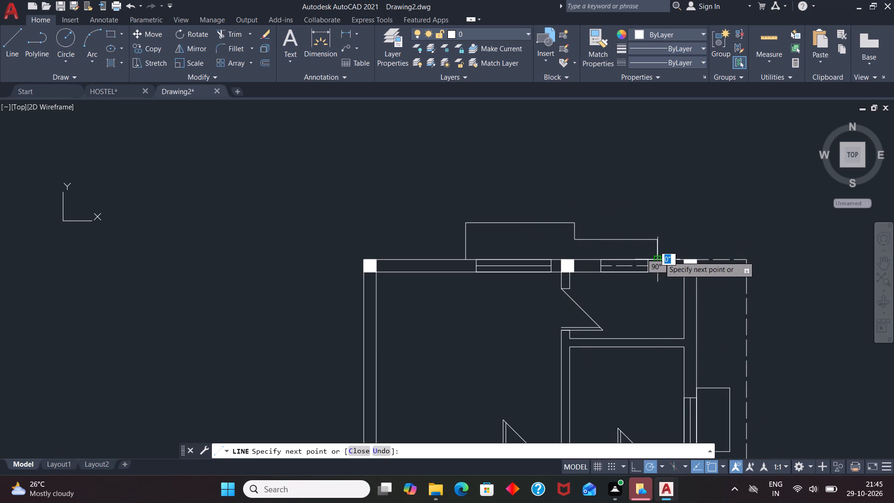
{"action": "key", "text": "space"}
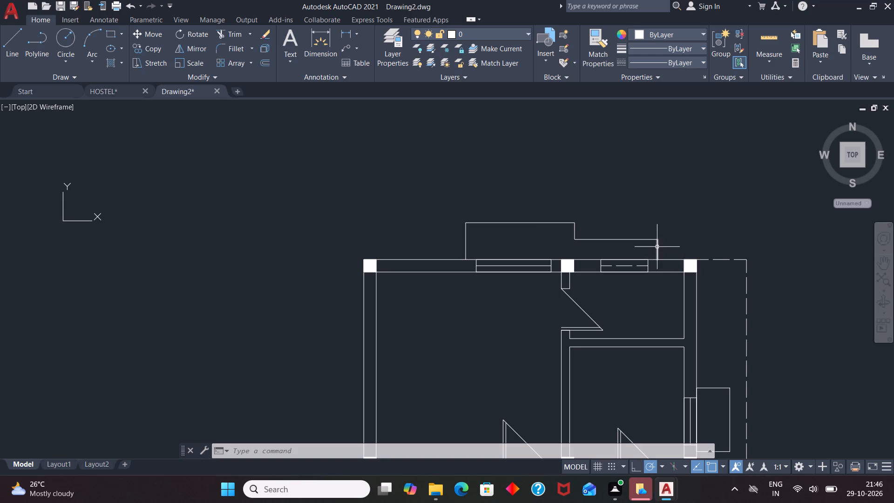
Change the stepped outline outside the top wall's two openings to the dashed ACAD_ISO linetype.
{"action": "left_click", "coordinate": [657, 247]}
{"action": "left_click", "coordinate": [644, 238]}
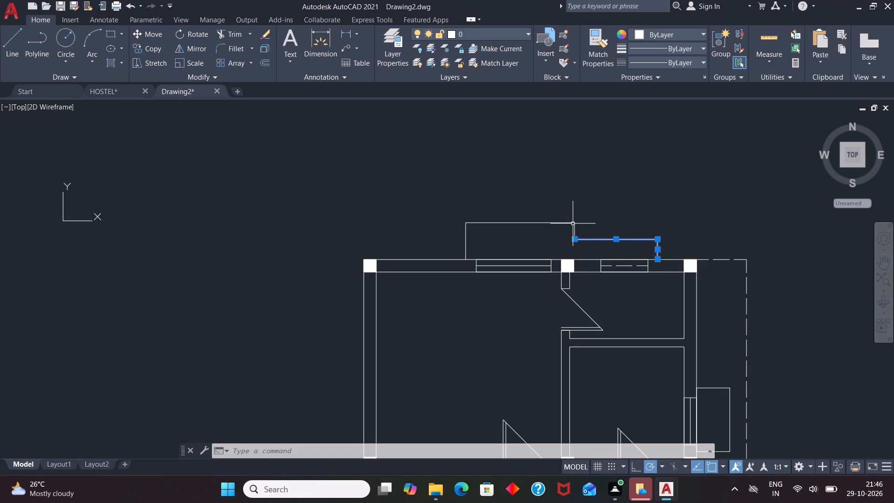
{"action": "left_click", "coordinate": [575, 226]}
{"action": "left_click", "coordinate": [563, 224]}
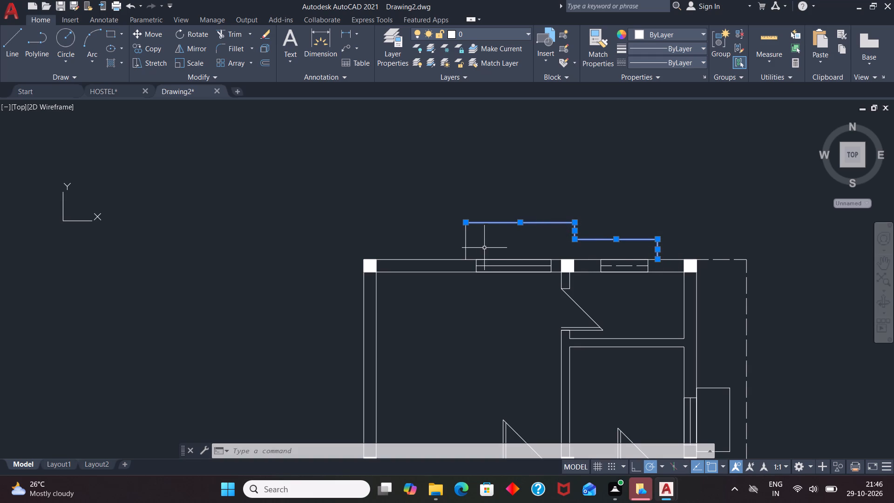
{"action": "left_click", "coordinate": [465, 241]}
{"action": "right_click", "coordinate": [465, 241]}
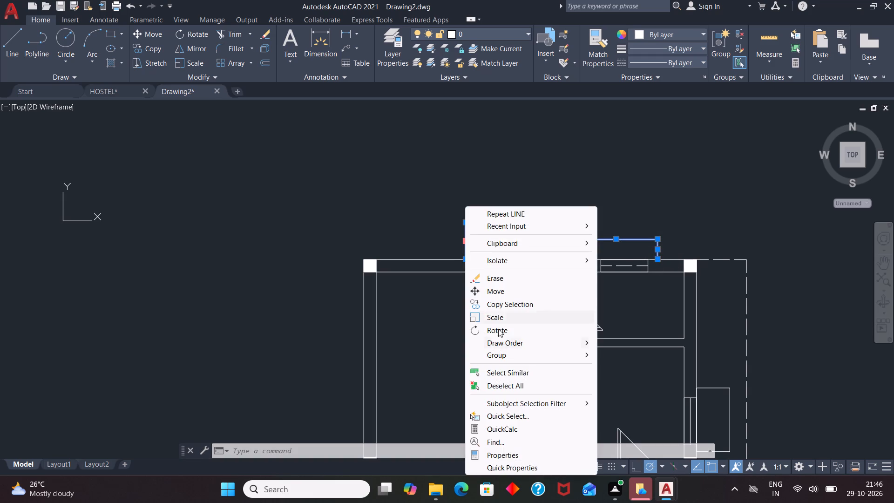
{"action": "left_click", "coordinate": [510, 451]}
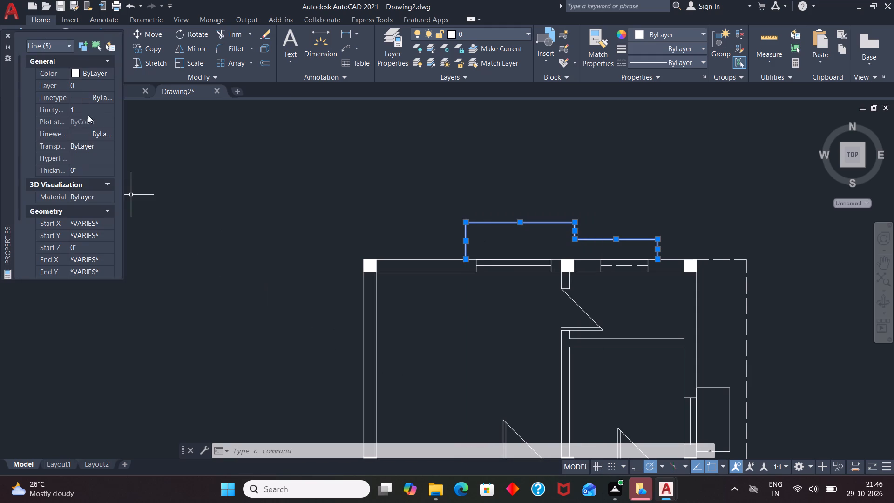
{"action": "left_click", "coordinate": [100, 98]}
{"action": "left_click", "coordinate": [100, 98]}
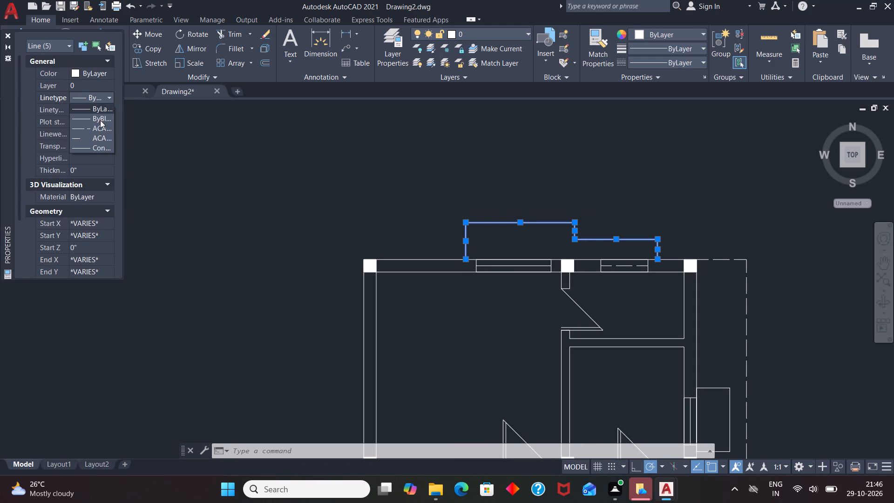
{"action": "left_click", "coordinate": [102, 129]}
{"action": "key", "text": "Escape"}
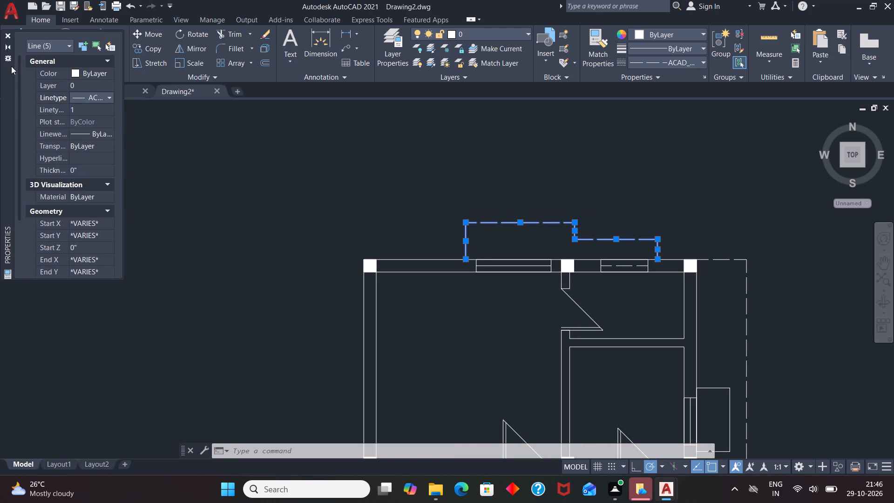
{"action": "left_click", "coordinate": [7, 30]}
{"action": "left_click", "coordinate": [9, 34]}
{"action": "key", "text": "Escape"}
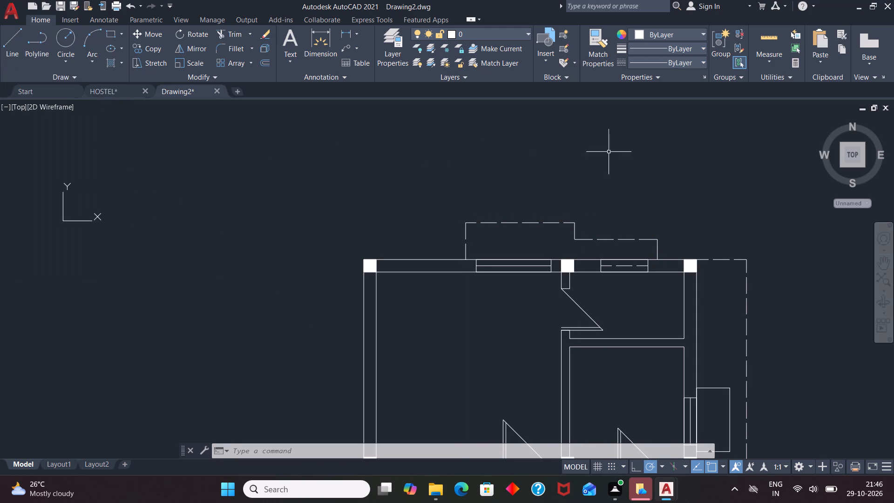
Change the three projecting window outlines on the plan's side walls to the dashed ACAD_ISO linetype.
{"action": "scroll", "coordinate": [625, 195], "scroll_direction": "down", "scroll_amount": 1}
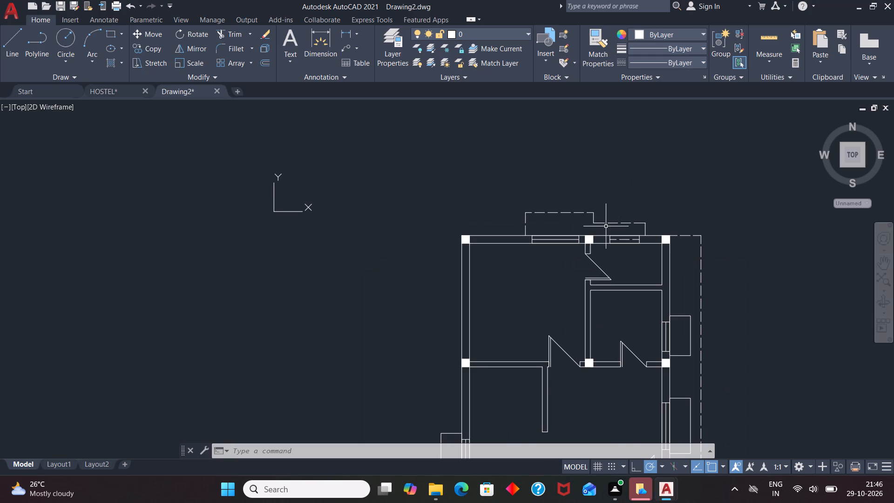
{"action": "scroll", "coordinate": [577, 216], "scroll_direction": "down", "scroll_amount": 1}
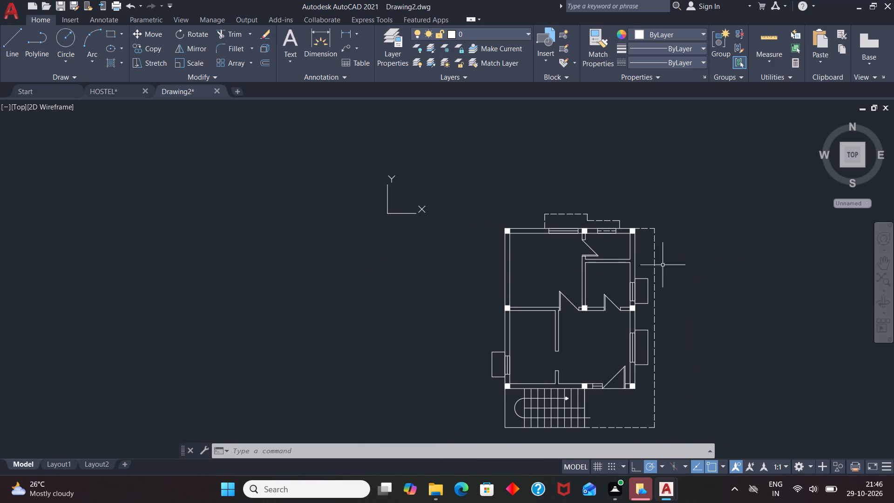
{"action": "left_click", "coordinate": [642, 364]}
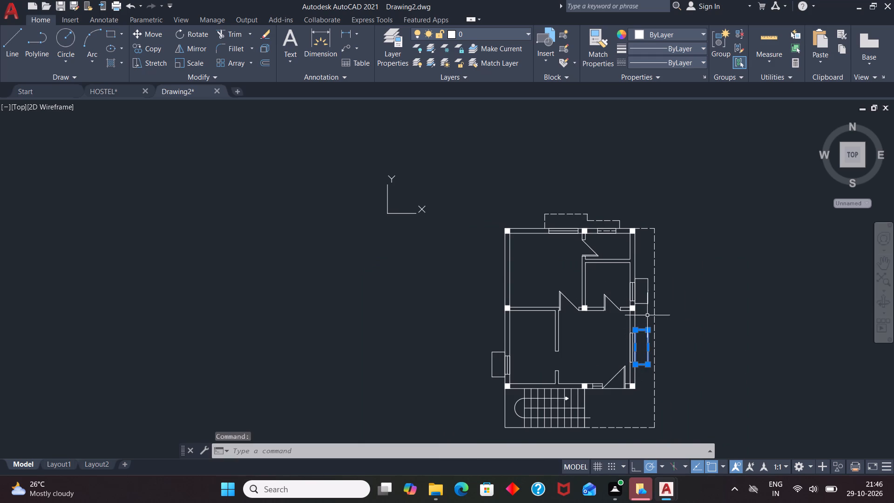
{"action": "left_click", "coordinate": [648, 302]}
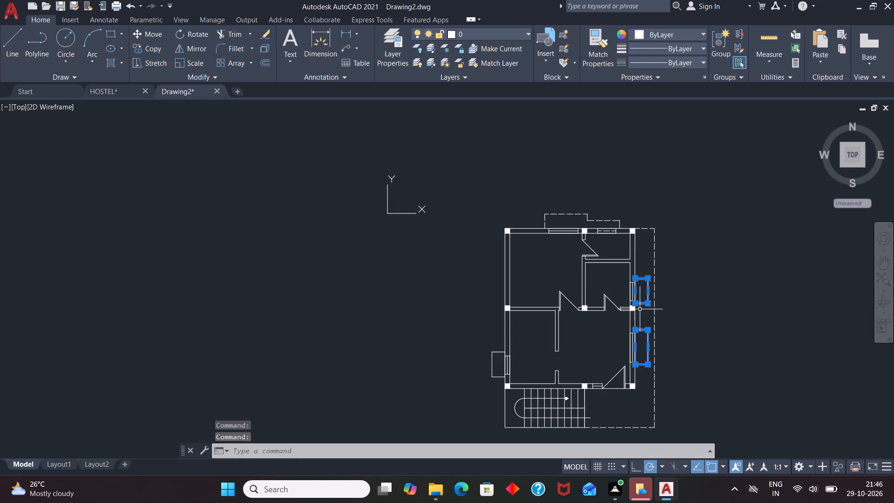
{"action": "left_click", "coordinate": [494, 377]}
{"action": "right_click", "coordinate": [494, 377]}
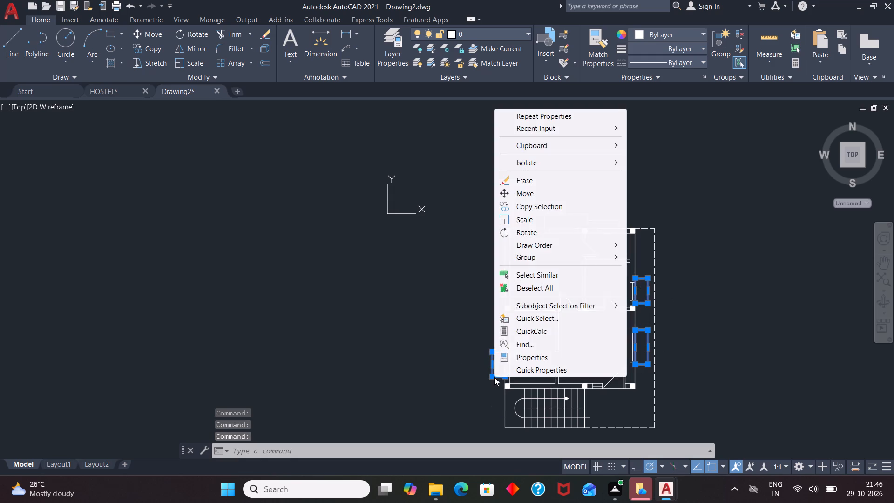
{"action": "left_click", "coordinate": [513, 355]}
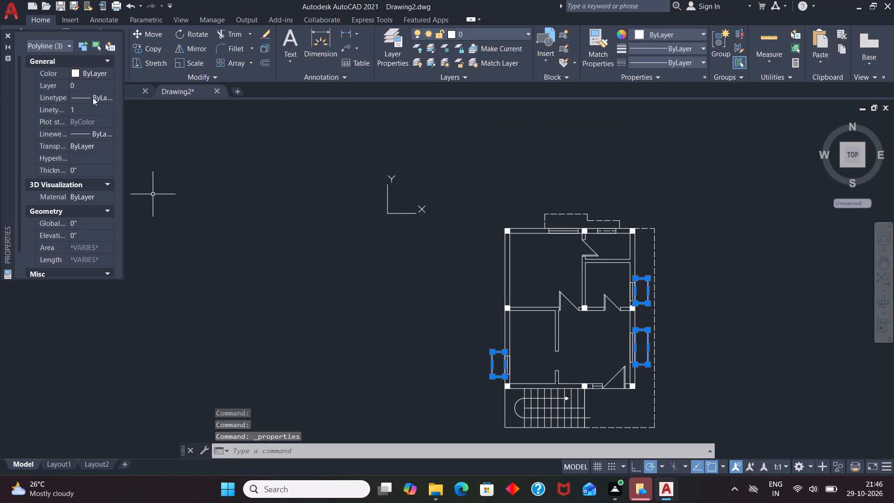
{"action": "left_click", "coordinate": [94, 95]}
{"action": "left_click", "coordinate": [94, 99]}
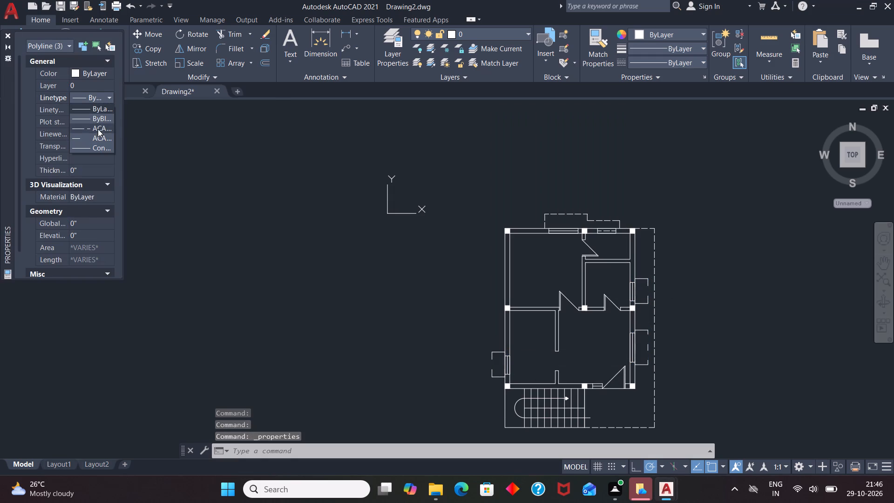
{"action": "left_click", "coordinate": [99, 126]}
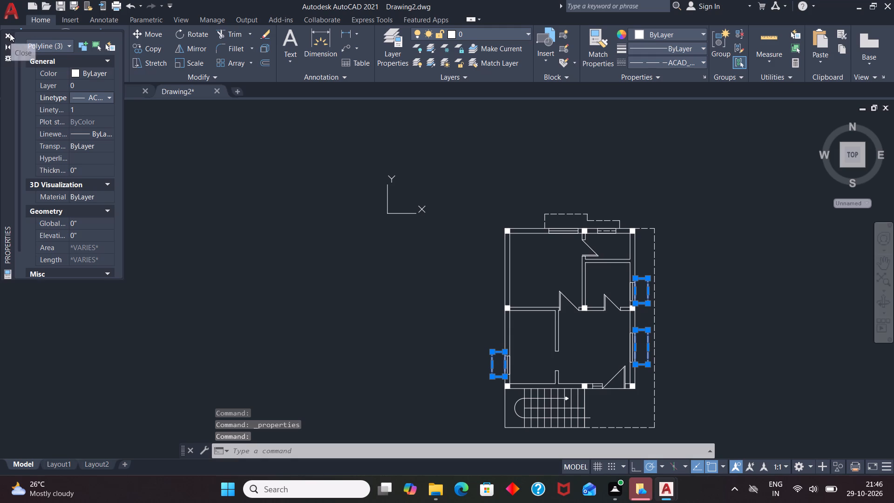
{"action": "left_click", "coordinate": [10, 33]}
{"action": "key", "text": "Escape"}
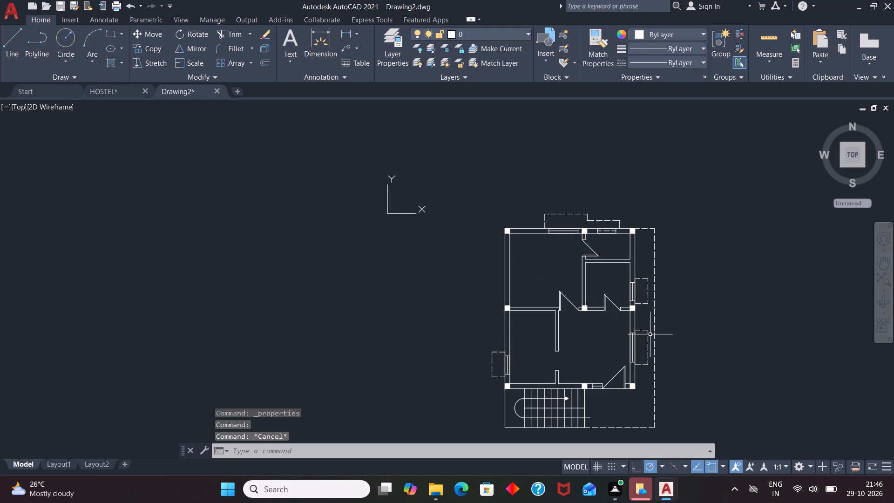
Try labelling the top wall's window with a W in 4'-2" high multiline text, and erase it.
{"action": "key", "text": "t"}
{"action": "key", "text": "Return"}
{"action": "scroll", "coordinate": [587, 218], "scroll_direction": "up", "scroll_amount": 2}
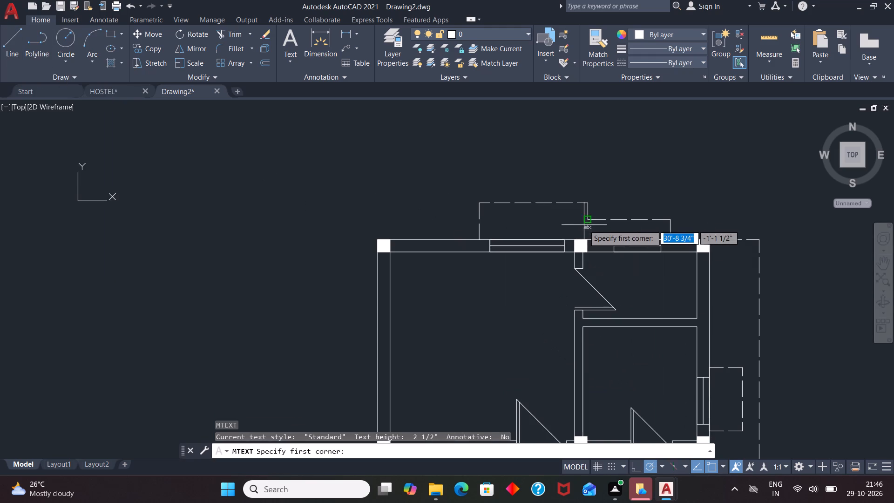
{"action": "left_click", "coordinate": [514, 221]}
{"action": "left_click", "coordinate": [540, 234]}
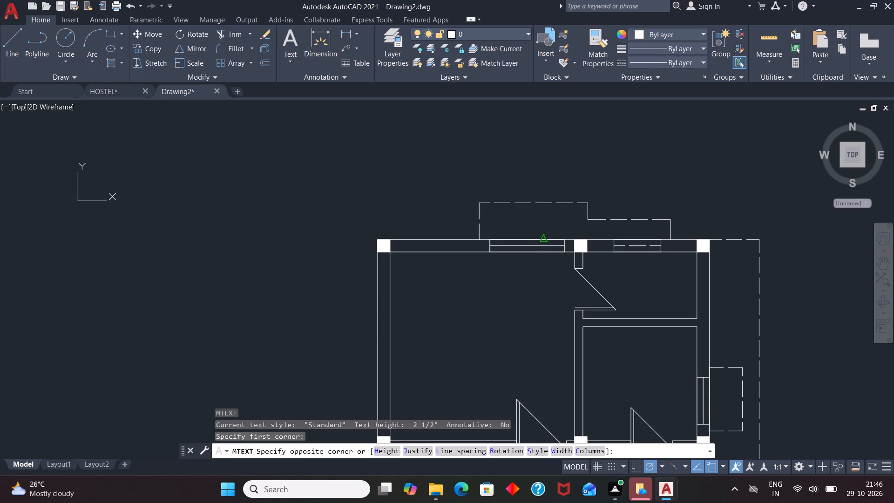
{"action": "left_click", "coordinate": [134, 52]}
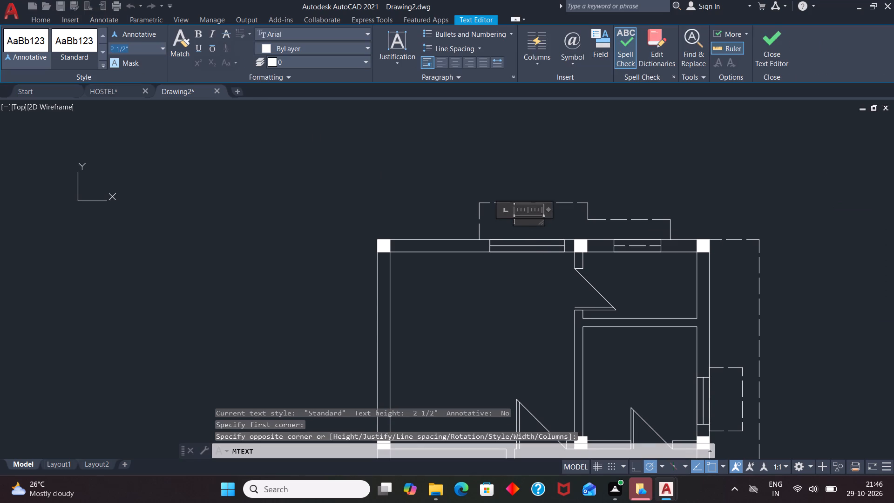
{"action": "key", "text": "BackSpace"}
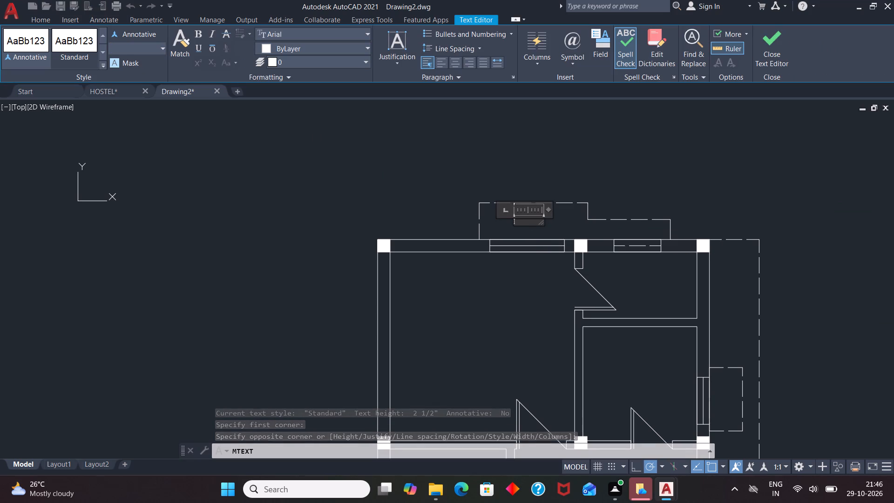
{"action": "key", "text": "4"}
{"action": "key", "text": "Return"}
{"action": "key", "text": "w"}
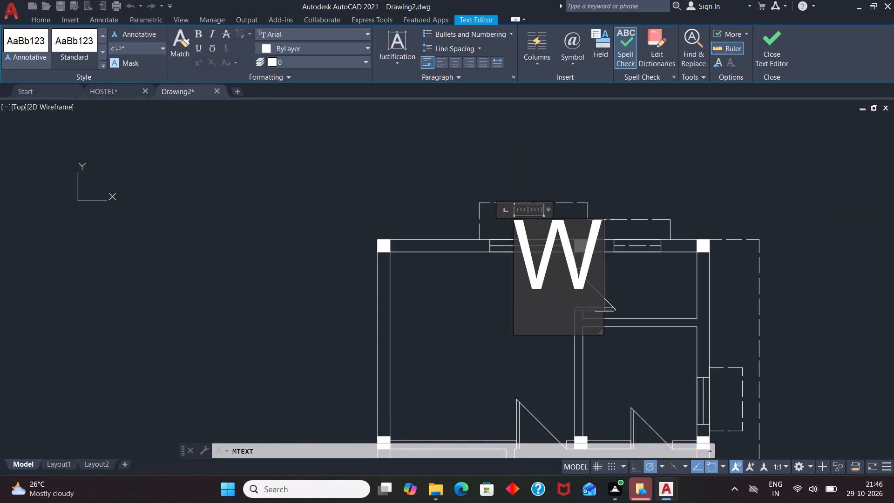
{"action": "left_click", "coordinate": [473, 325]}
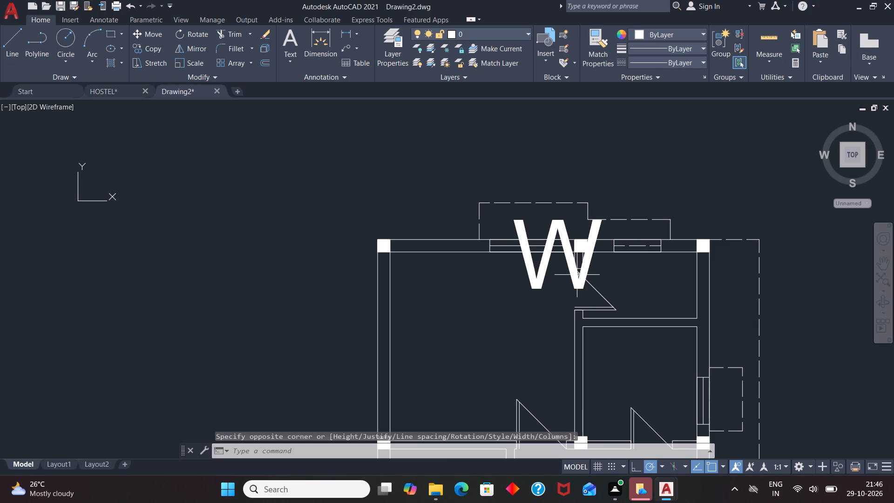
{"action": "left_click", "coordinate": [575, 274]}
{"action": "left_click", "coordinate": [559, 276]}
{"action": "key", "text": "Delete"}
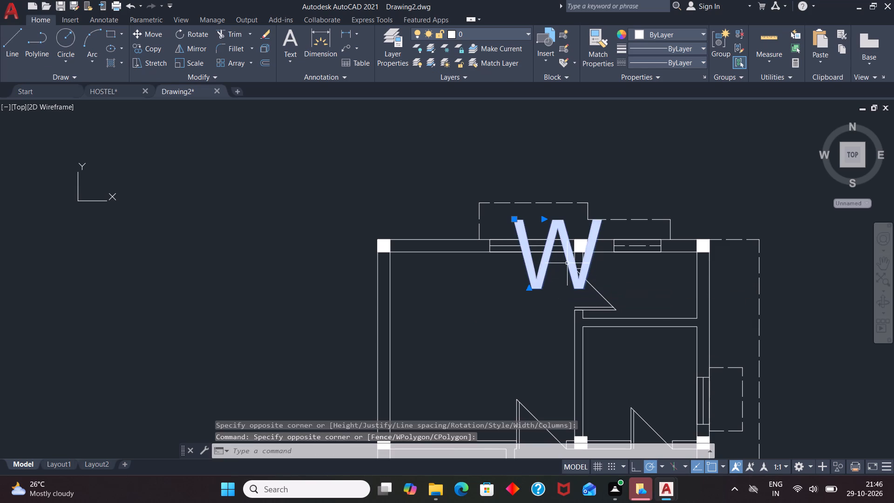
Label the top wall's window with a 4" high multiline text W inside its dashed outline.
{"action": "key", "text": "t"}
{"action": "key", "text": "Return"}
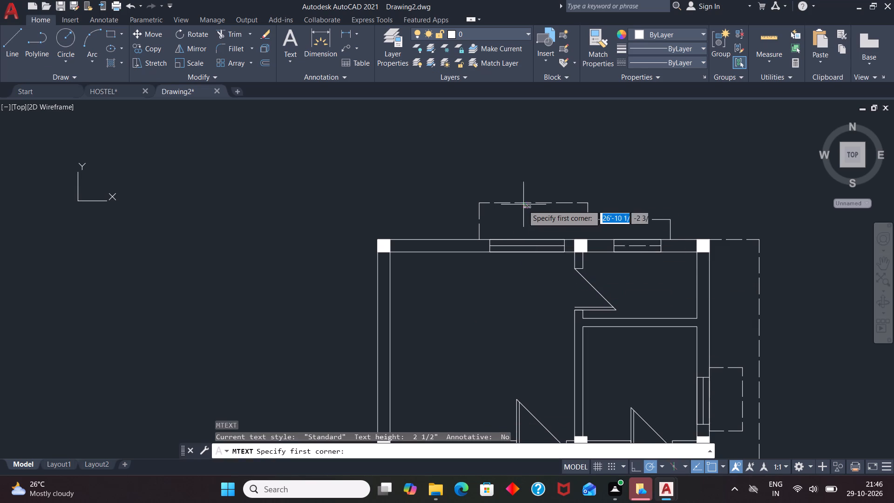
{"action": "scroll", "coordinate": [522, 208], "scroll_direction": "up", "scroll_amount": 1}
{"action": "left_click_drag", "start_coordinate": [506, 227], "coordinate": [514, 236]}
{"action": "left_click", "coordinate": [541, 243]}
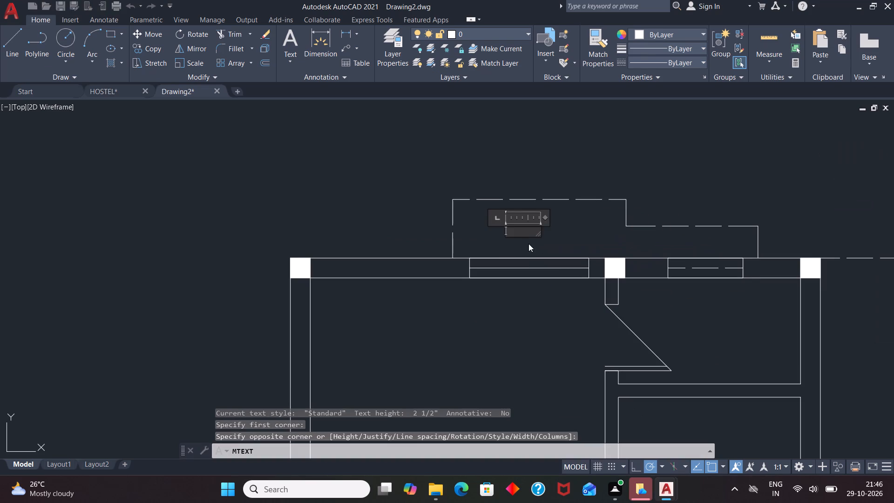
{"action": "left_click", "coordinate": [150, 50]}
{"action": "key", "text": "BackSpace"}
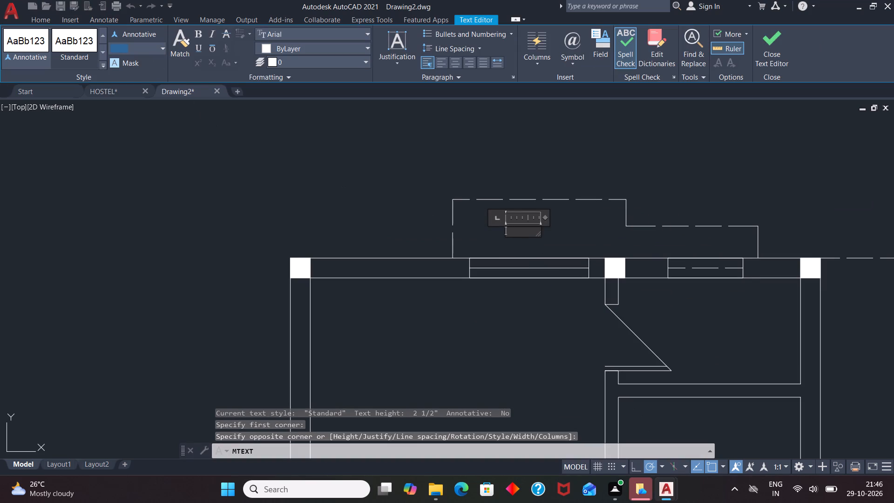
{"action": "type", "text": "4\""}
{"action": "key", "text": "Return"}
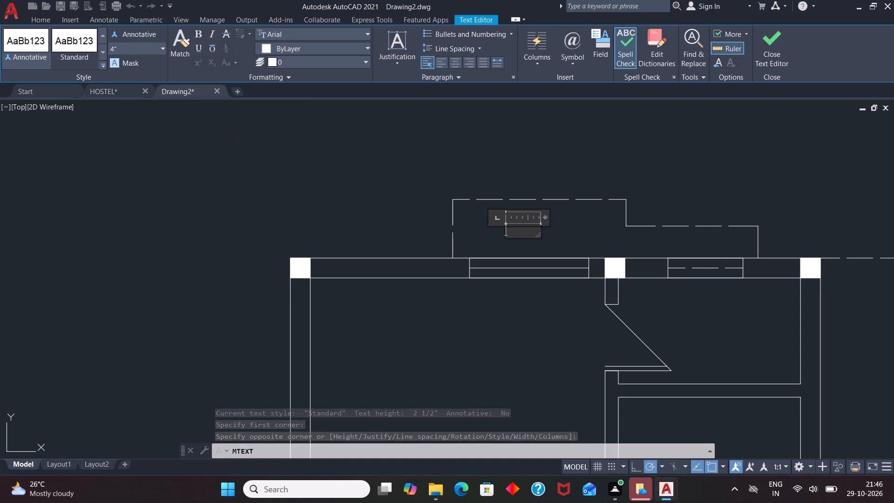
{"action": "key", "text": "w"}
{"action": "left_click", "coordinate": [512, 321]}
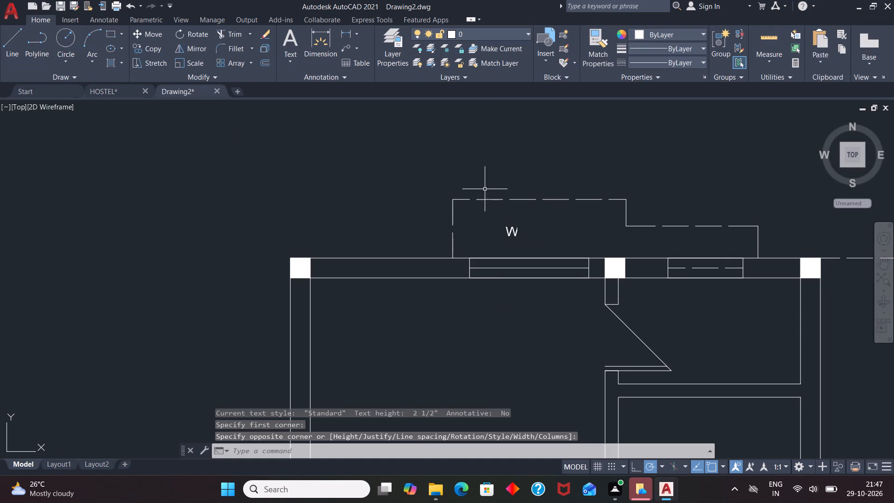
Move the W label about 8" diagonally so it sits centred above the top wall's window.
{"action": "left_click", "coordinate": [515, 229]}
{"action": "scroll", "coordinate": [509, 234], "scroll_direction": "up", "scroll_amount": 2}
{"action": "left_click", "coordinate": [499, 218]}
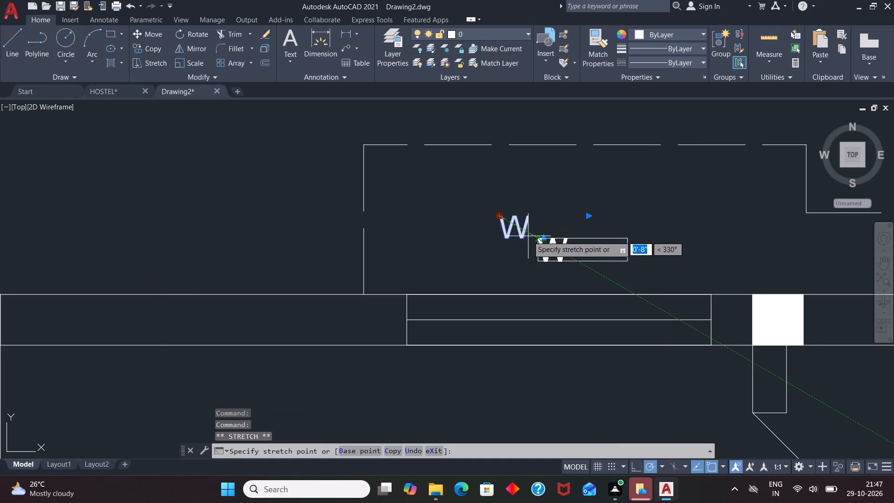
{"action": "left_click", "coordinate": [528, 236]}
{"action": "key", "text": "Escape"}
{"action": "scroll", "coordinate": [454, 249], "scroll_direction": "down", "scroll_amount": 2}
{"action": "scroll", "coordinate": [585, 283], "scroll_direction": "down", "scroll_amount": 1}
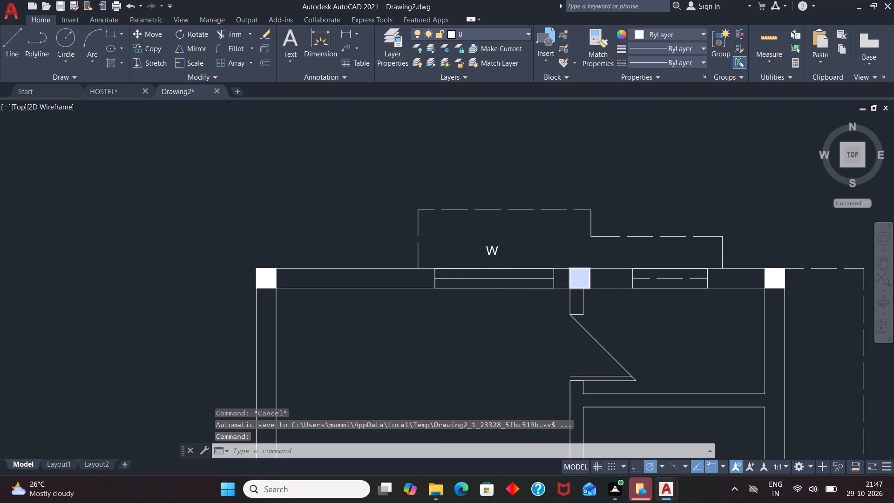
Label the top wall's ventilator with a 4" high multiline text V inside its dashed outline.
{"action": "key", "text": "t"}
{"action": "key", "text": "Return"}
{"action": "scroll", "coordinate": [670, 267], "scroll_direction": "up", "scroll_amount": 3}
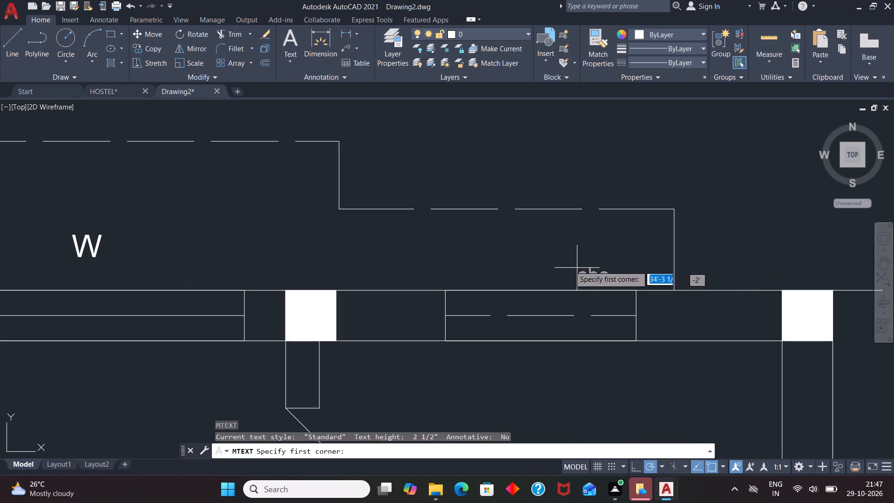
{"action": "left_click_drag", "start_coordinate": [521, 250], "coordinate": [527, 264]}
{"action": "left_click", "coordinate": [574, 275]}
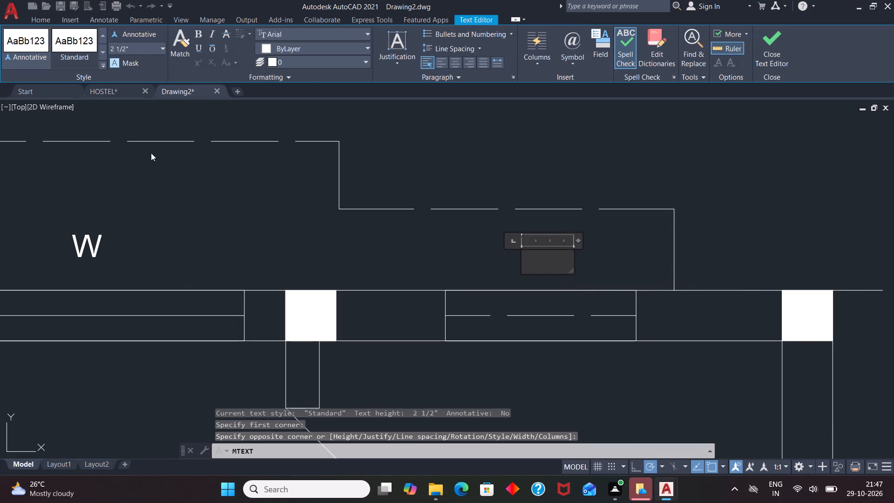
{"action": "left_click", "coordinate": [134, 52]}
{"action": "key", "text": "BackSpace"}
{"action": "key", "text": "4"}
{"action": "key", "text": "shift+quotedbl"}
{"action": "key", "text": "Return"}
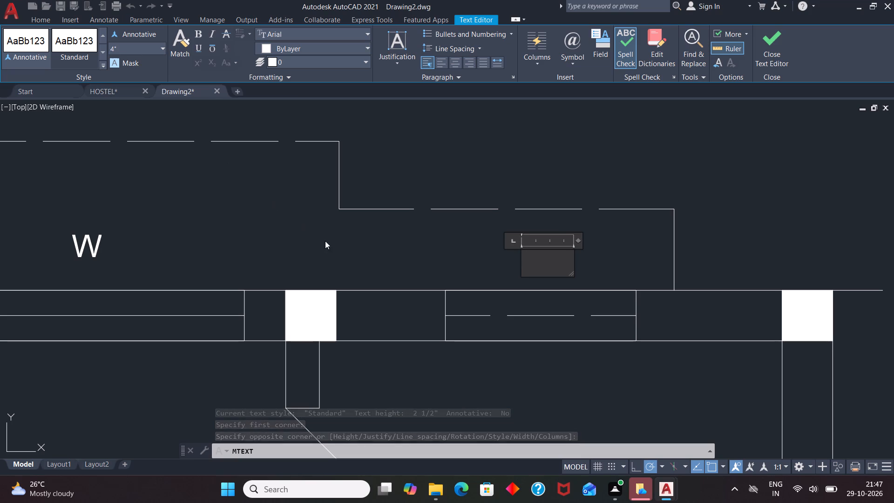
{"action": "key", "text": "v"}
{"action": "left_click", "coordinate": [485, 267]}
Label the right wall's upper window with a 4" high multiline text W2 inside its dashed outline.
{"action": "scroll", "coordinate": [455, 210], "scroll_direction": "down", "scroll_amount": 1}
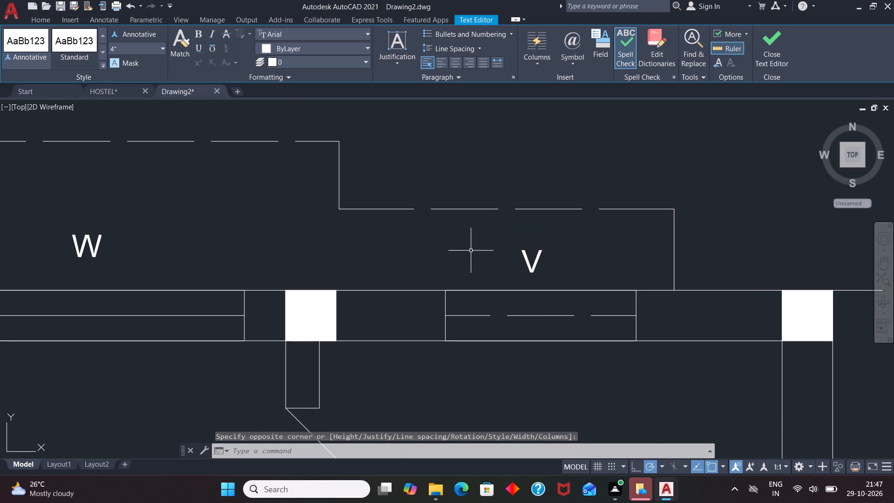
{"action": "scroll", "coordinate": [455, 210], "scroll_direction": "down", "scroll_amount": 2}
{"action": "scroll", "coordinate": [482, 179], "scroll_direction": "down", "scroll_amount": 2}
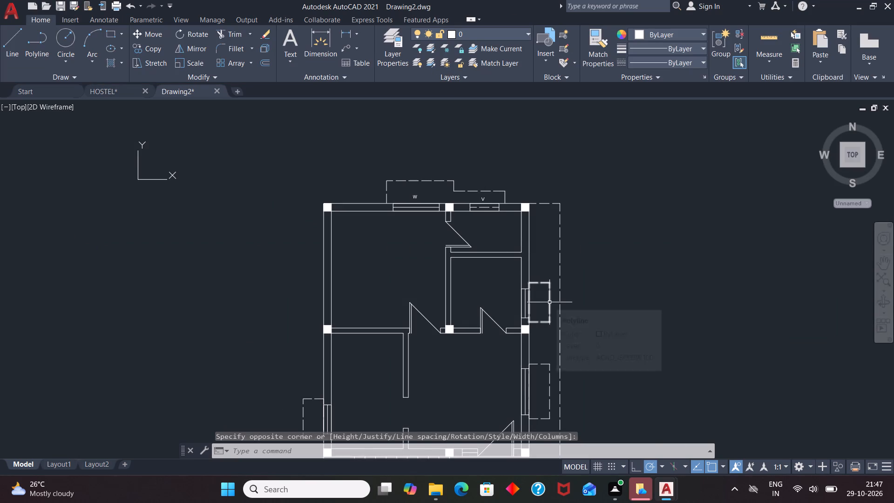
{"action": "key", "text": "t"}
{"action": "key", "text": "Return"}
{"action": "scroll", "coordinate": [553, 307], "scroll_direction": "up", "scroll_amount": 2}
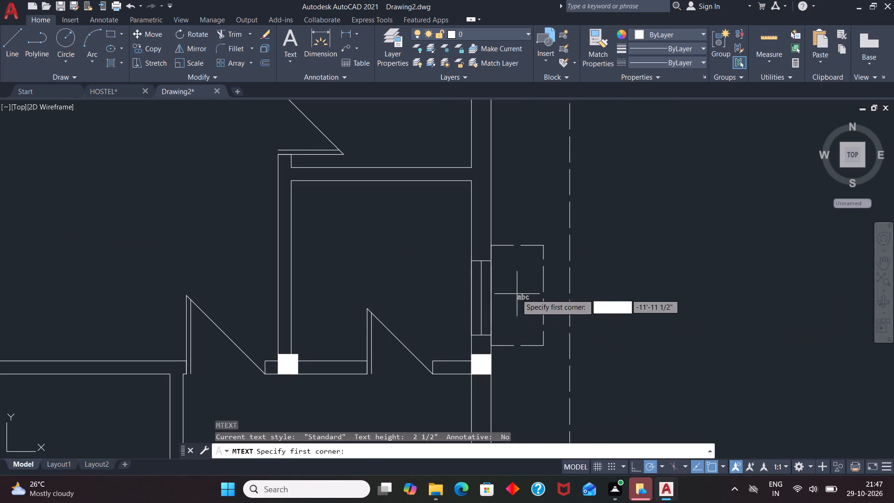
{"action": "left_click_drag", "start_coordinate": [502, 286], "coordinate": [517, 306]}
{"action": "left_click", "coordinate": [523, 314]}
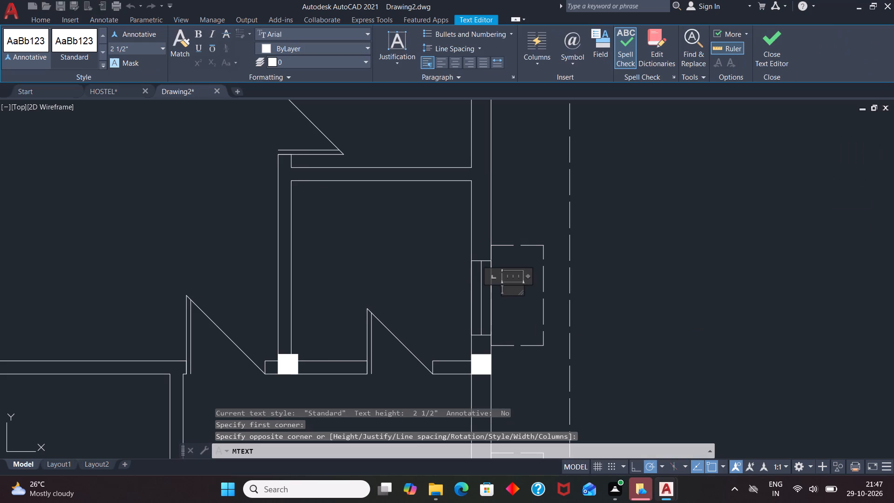
{"action": "left_click", "coordinate": [143, 47]}
{"action": "key", "text": "BackSpace"}
{"action": "type", "text": "4\""}
{"action": "key", "text": "Return"}
{"action": "key", "text": "w"}
{"action": "key", "text": "2"}
{"action": "left_click", "coordinate": [559, 312]}
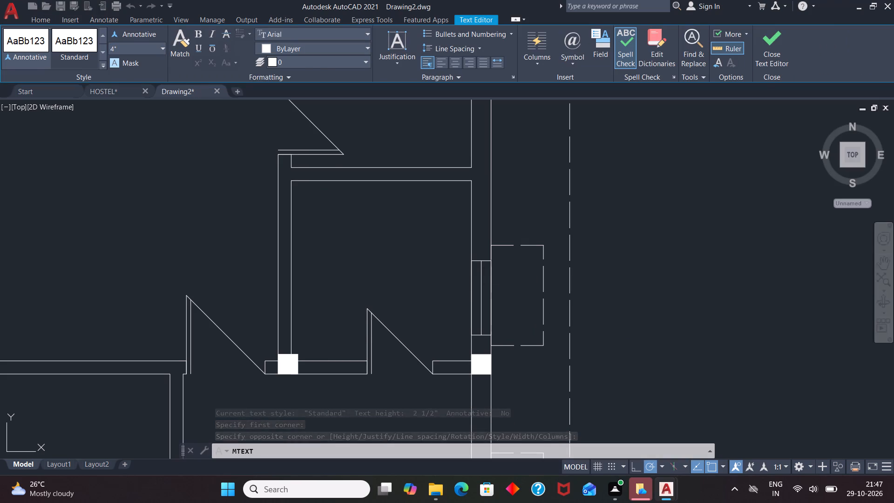
Label the right wall's lower window with a 4" high multiline text W inside its dashed outline.
{"action": "scroll", "coordinate": [458, 195], "scroll_direction": "down", "scroll_amount": 3}
{"action": "scroll", "coordinate": [451, 273], "scroll_direction": "up", "scroll_amount": 1}
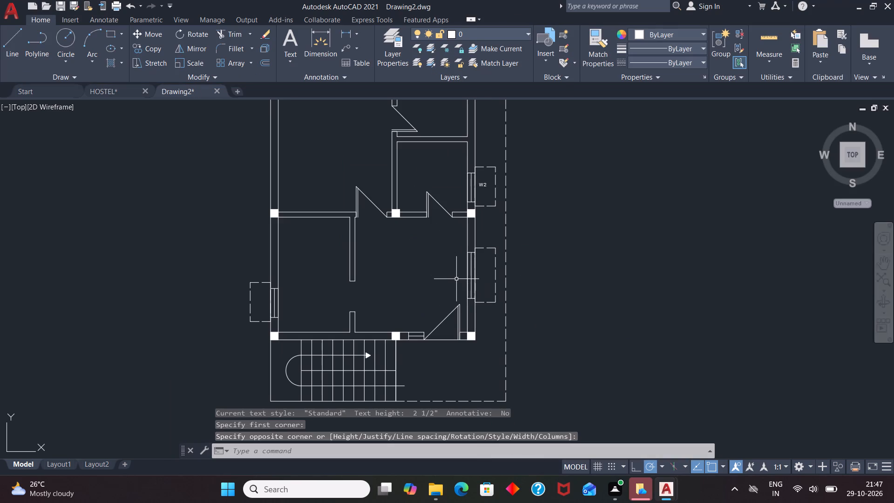
{"action": "key", "text": "t"}
{"action": "key", "text": "Return"}
{"action": "scroll", "coordinate": [472, 280], "scroll_direction": "up", "scroll_amount": 3}
{"action": "left_click_drag", "start_coordinate": [495, 246], "coordinate": [503, 265]}
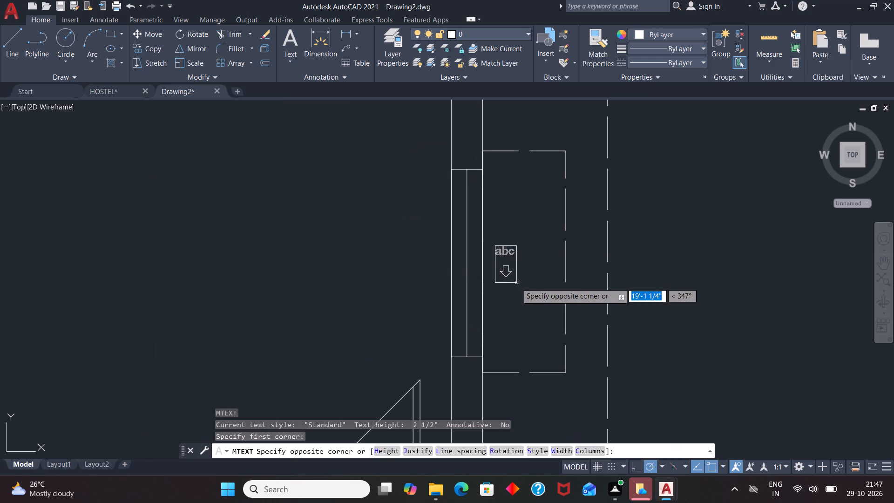
{"action": "left_click", "coordinate": [528, 289]}
{"action": "left_click", "coordinate": [155, 52]}
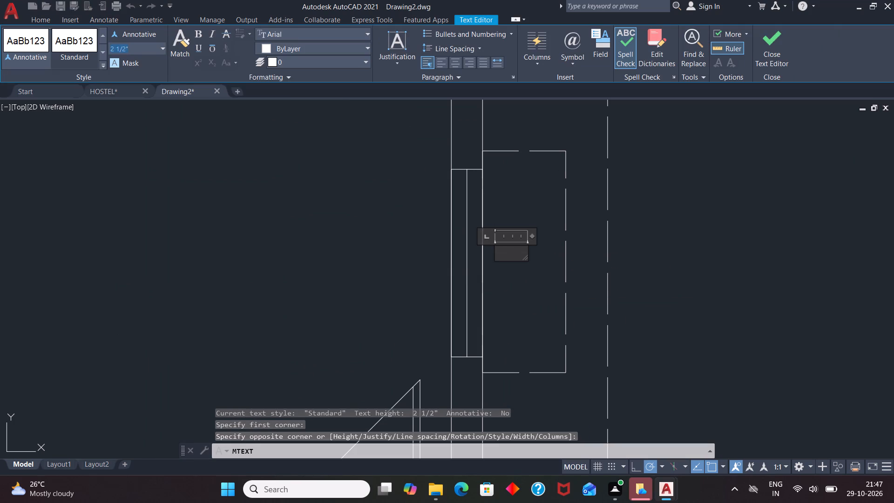
{"action": "key", "text": "BackSpace"}
{"action": "type", "text": "4\""}
{"action": "key", "text": "Return"}
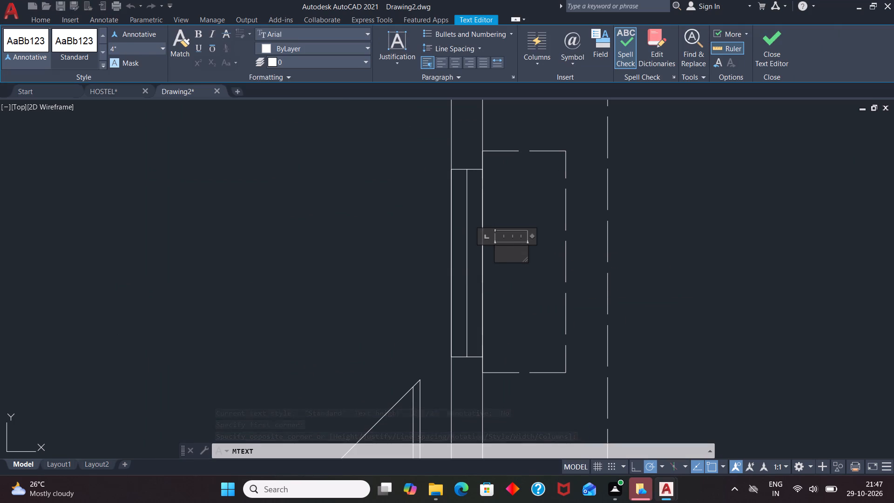
{"action": "key", "text": "w"}
{"action": "left_click", "coordinate": [512, 318]}
Label the left wall's window with a 4" high multiline text W3 inside its dashed outline.
{"action": "scroll", "coordinate": [557, 252], "scroll_direction": "down", "scroll_amount": 2}
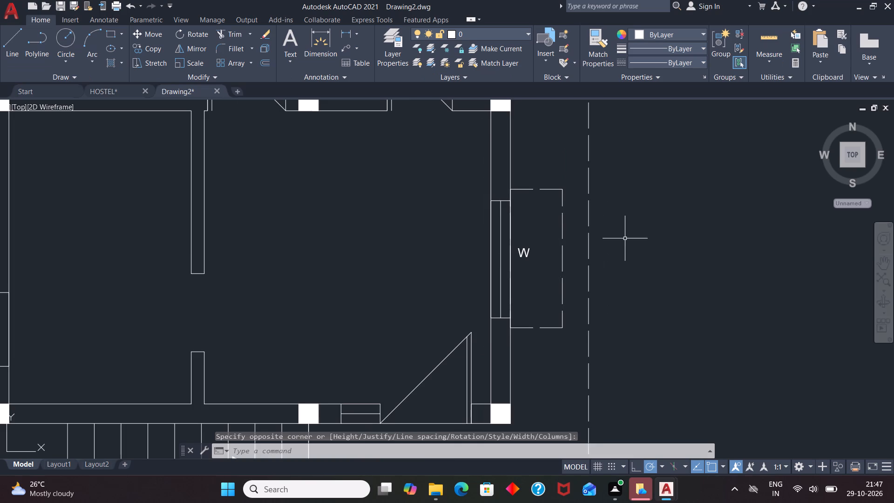
{"action": "scroll", "coordinate": [625, 239], "scroll_direction": "down", "scroll_amount": 1}
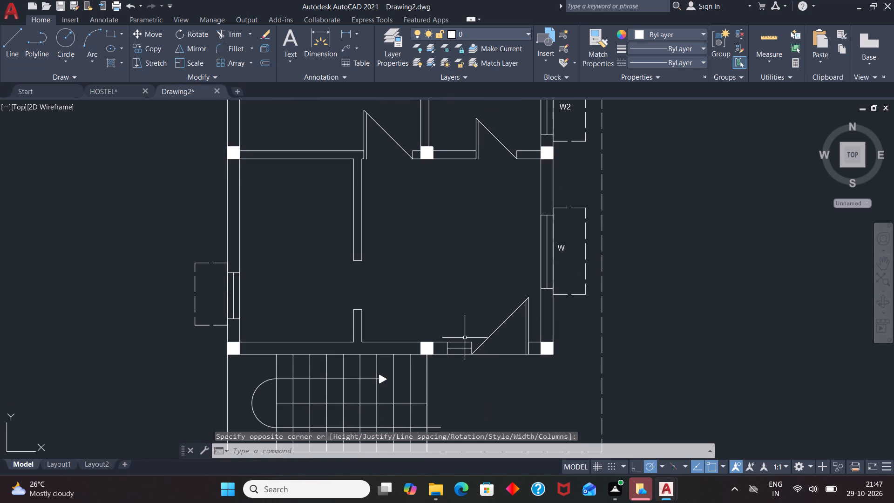
{"action": "scroll", "coordinate": [483, 340], "scroll_direction": "down", "scroll_amount": 2}
{"action": "scroll", "coordinate": [379, 326], "scroll_direction": "up", "scroll_amount": 2}
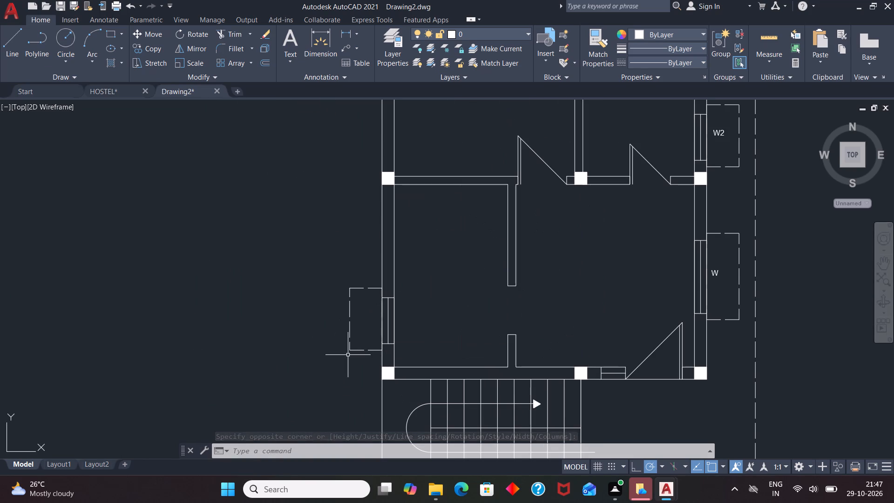
{"action": "key", "text": "t"}
{"action": "key", "text": "Return"}
{"action": "scroll", "coordinate": [352, 347], "scroll_direction": "up", "scroll_amount": 1}
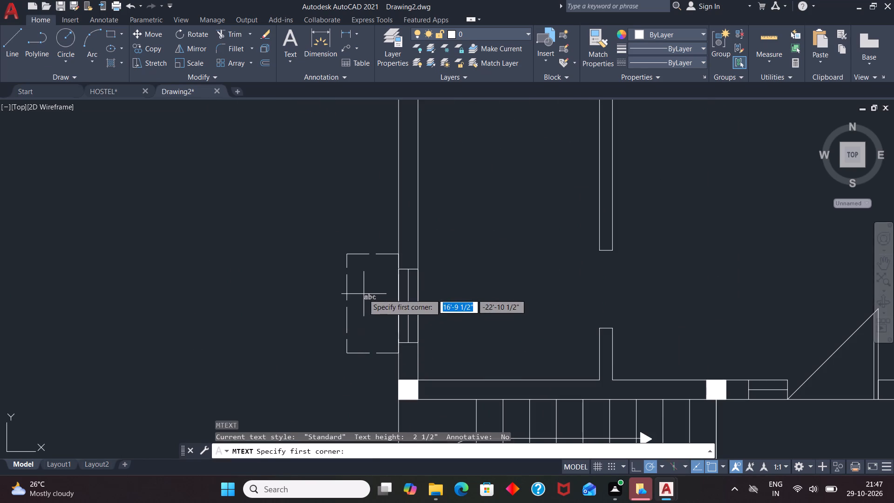
{"action": "left_click_drag", "start_coordinate": [363, 293], "coordinate": [367, 299]}
{"action": "left_click", "coordinate": [386, 328]}
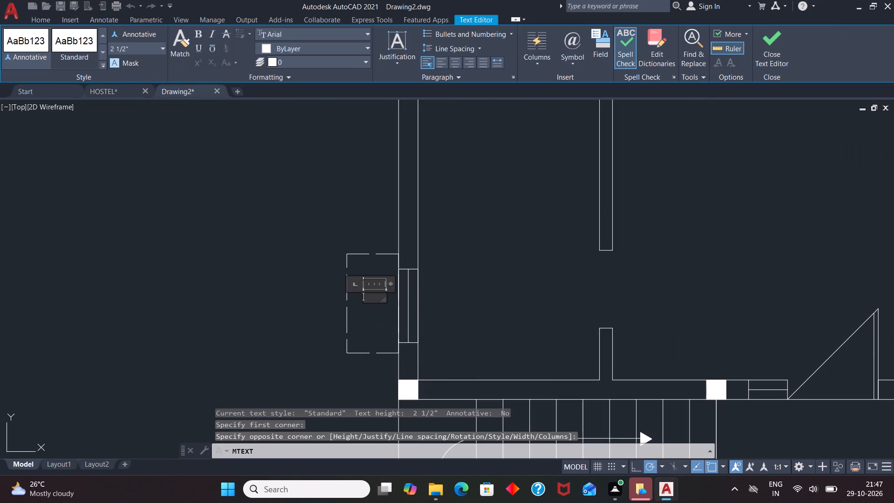
{"action": "left_click", "coordinate": [143, 50]}
{"action": "key", "text": "BackSpace"}
{"action": "key", "text": "4"}
{"action": "key", "text": "shift+quotedbl"}
{"action": "key", "text": "Return"}
{"action": "type", "text": "W3"}
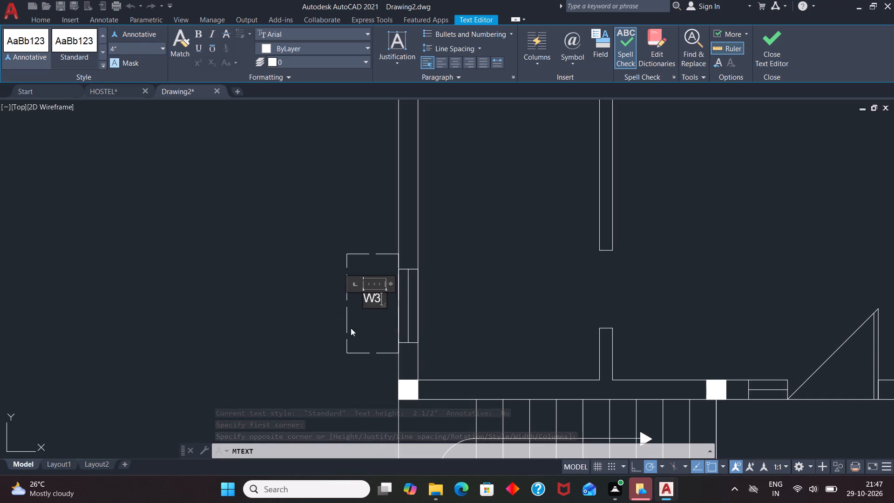
{"action": "left_click", "coordinate": [370, 351]}
{"action": "key", "text": "Escape"}
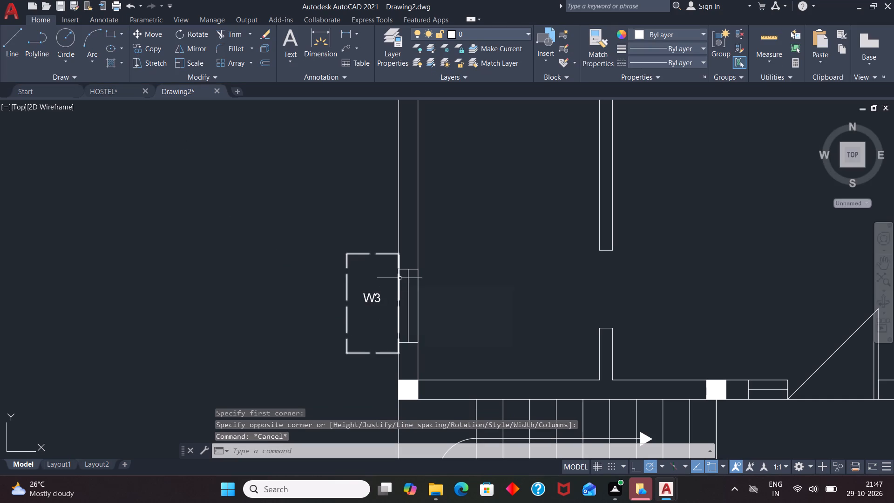
Label the opening in the lower interior partition wall with a 4" high multiline text O.
{"action": "scroll", "coordinate": [409, 245], "scroll_direction": "down", "scroll_amount": 1}
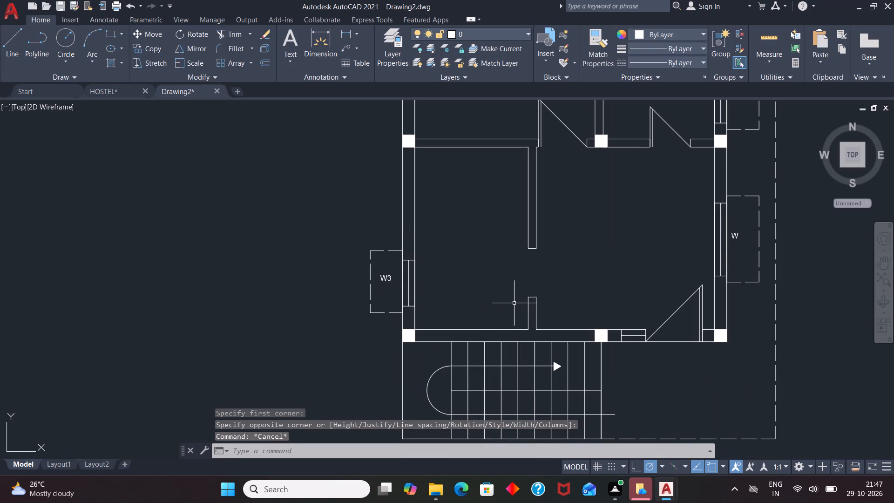
{"action": "key", "text": "t"}
{"action": "key", "text": "Return"}
{"action": "scroll", "coordinate": [542, 265], "scroll_direction": "up", "scroll_amount": 2}
{"action": "left_click_drag", "start_coordinate": [503, 268], "coordinate": [519, 289]}
{"action": "left_click", "coordinate": [527, 303]}
{"action": "left_click", "coordinate": [155, 52]}
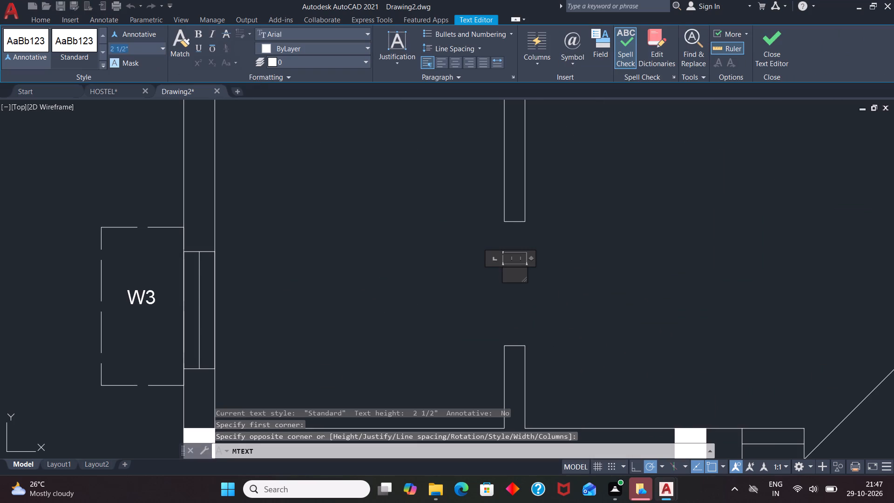
{"action": "key", "text": "BackSpace"}
{"action": "key", "text": "4"}
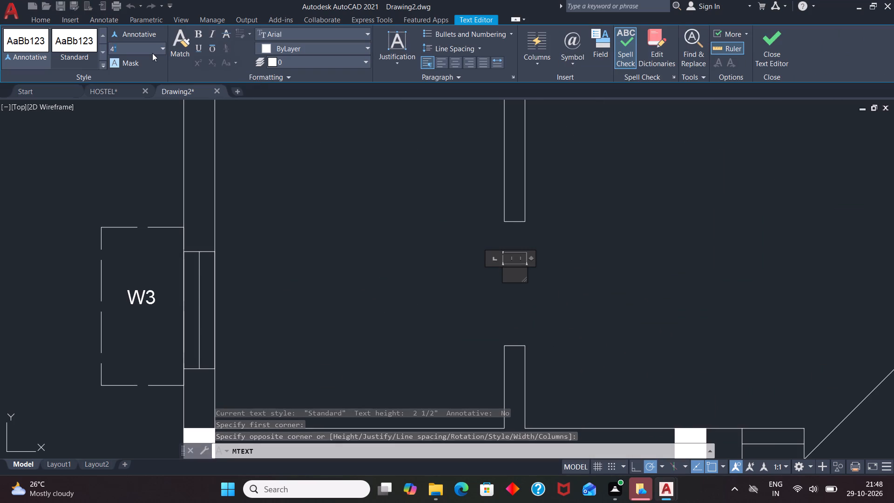
{"action": "key", "text": "shift+quotedbl"}
{"action": "key", "text": "Return"}
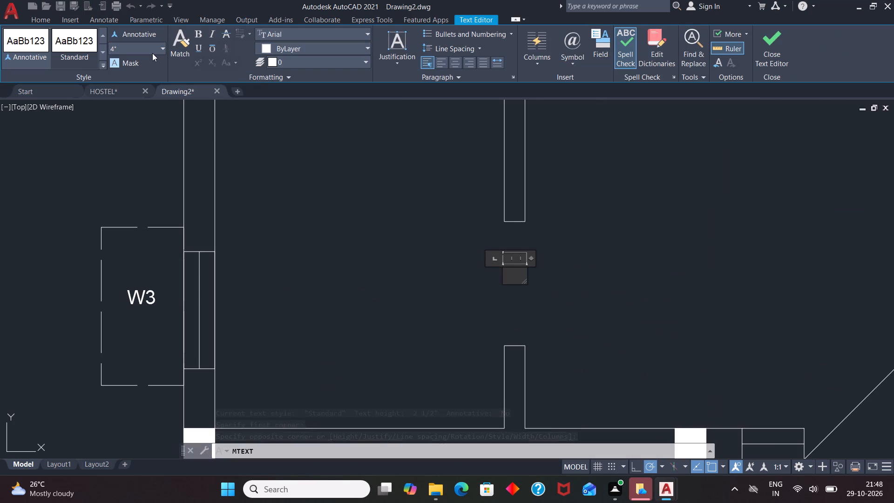
{"action": "key", "text": "o"}
{"action": "left_click", "coordinate": [583, 340]}
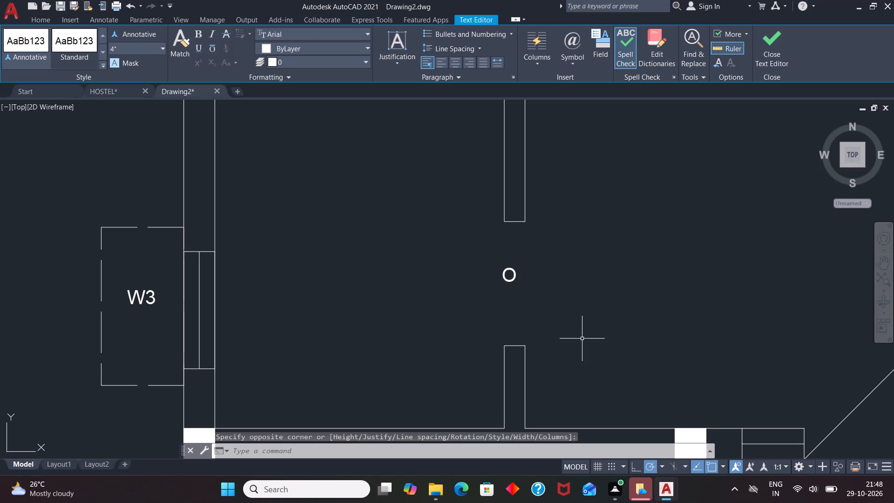
Add a 4" high multiline text UP at the starting end of the staircase direction line.
{"action": "scroll", "coordinate": [419, 293], "scroll_direction": "down", "scroll_amount": 2}
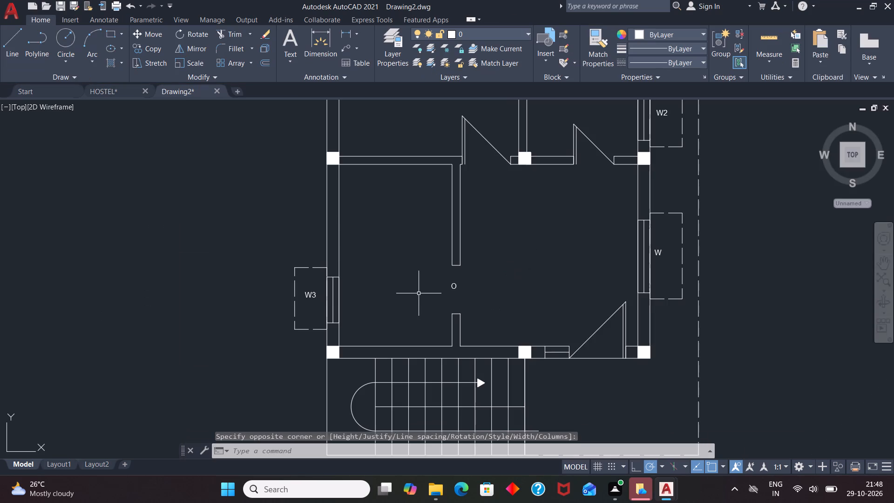
{"action": "scroll", "coordinate": [419, 293], "scroll_direction": "down", "scroll_amount": 1}
{"action": "key", "text": "t"}
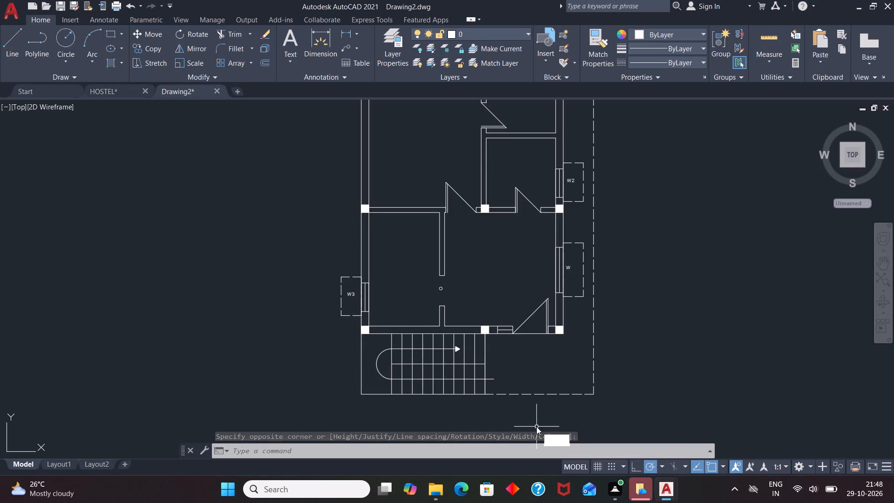
{"action": "key", "text": "Return"}
{"action": "scroll", "coordinate": [543, 417], "scroll_direction": "up", "scroll_amount": 2}
{"action": "left_click_drag", "start_coordinate": [427, 316], "coordinate": [440, 333]}
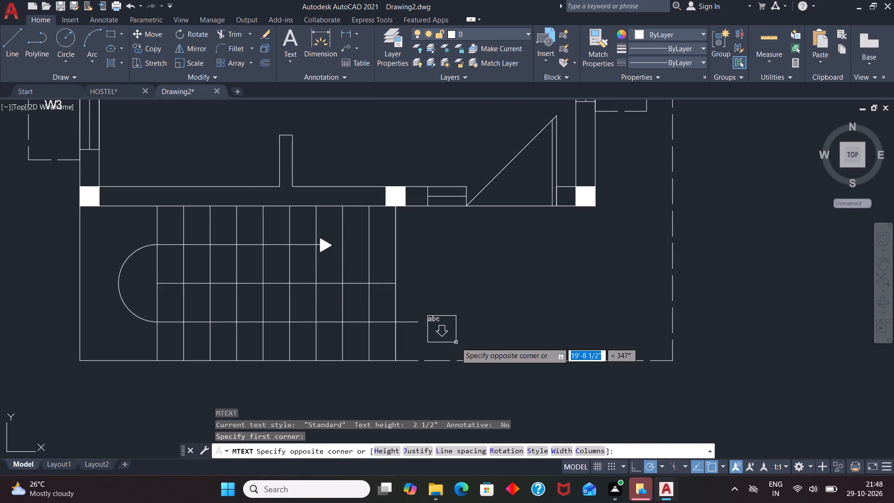
{"action": "left_click", "coordinate": [456, 342]}
{"action": "left_click", "coordinate": [132, 48]}
{"action": "key", "text": "BackSpace"}
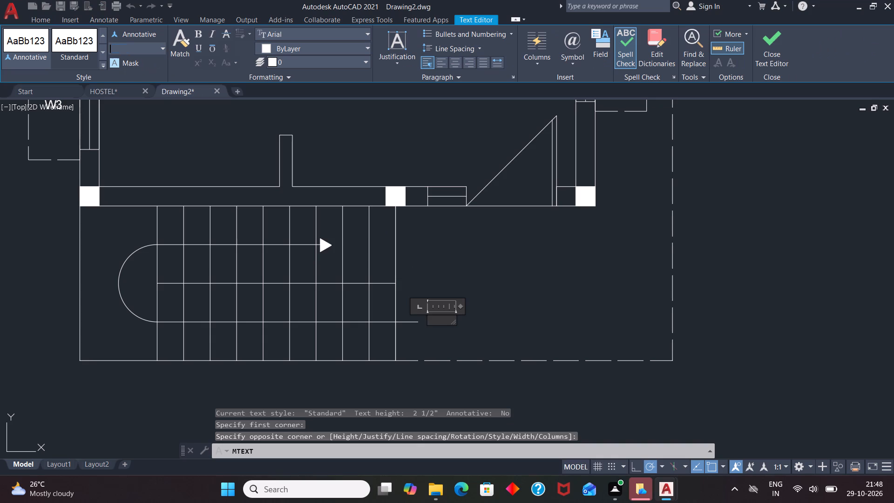
{"action": "key", "text": "4"}
{"action": "key", "text": "shift+quotedbl"}
{"action": "key", "text": "Return"}
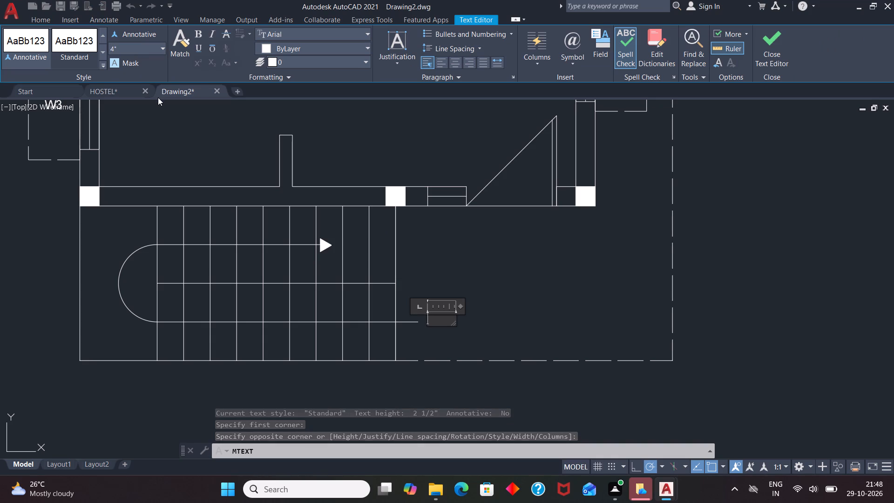
{"action": "type", "text": "UP"}
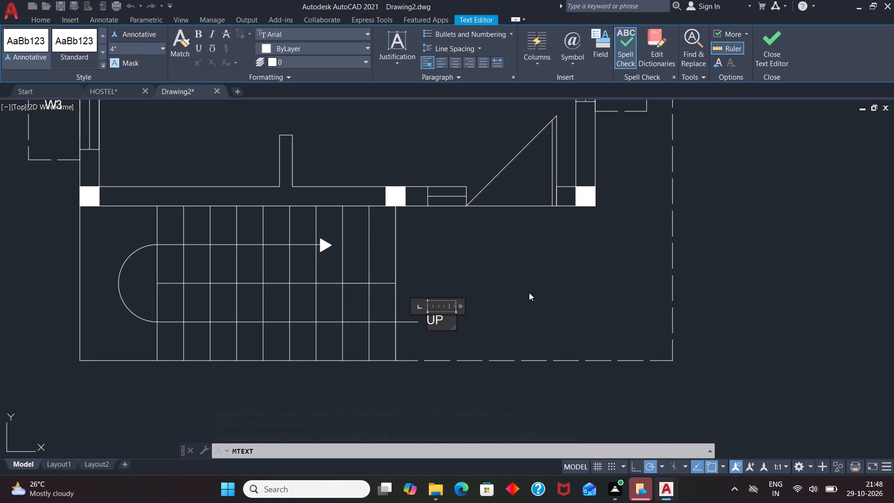
{"action": "left_click", "coordinate": [552, 310]}
{"action": "key", "text": "Escape"}
Label the main entrance door in the bottom wall with a 4" high multiline text MD.
{"action": "scroll", "coordinate": [542, 351], "scroll_direction": "down", "scroll_amount": 2}
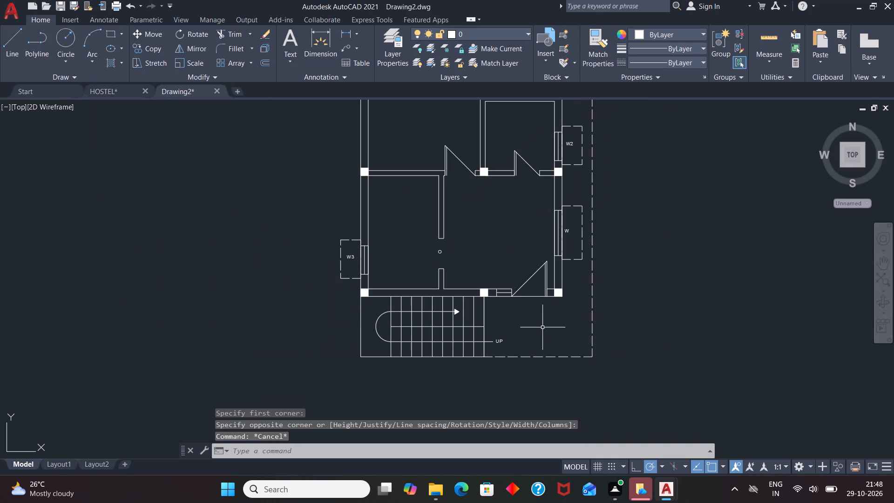
{"action": "scroll", "coordinate": [536, 283], "scroll_direction": "up", "scroll_amount": 2}
{"action": "key", "text": "t"}
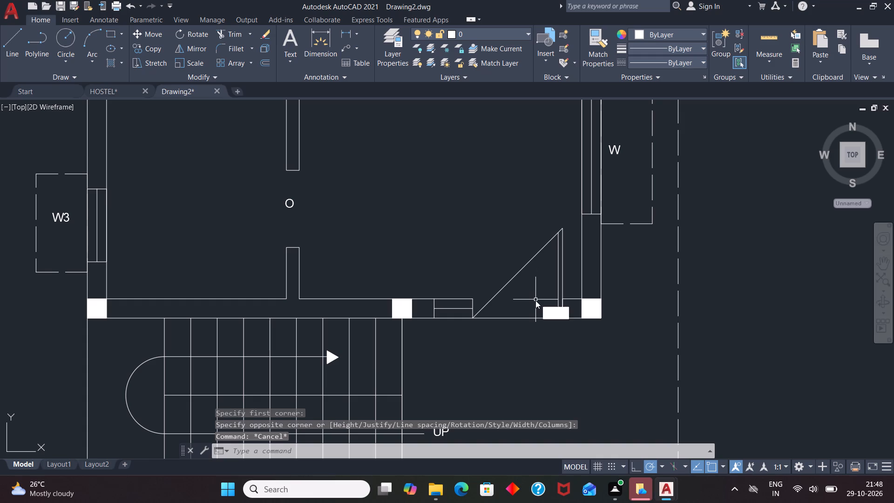
{"action": "key", "text": "Return"}
{"action": "scroll", "coordinate": [516, 303], "scroll_direction": "up", "scroll_amount": 2}
{"action": "left_click_drag", "start_coordinate": [496, 306], "coordinate": [513, 321]}
{"action": "left_click", "coordinate": [547, 327]}
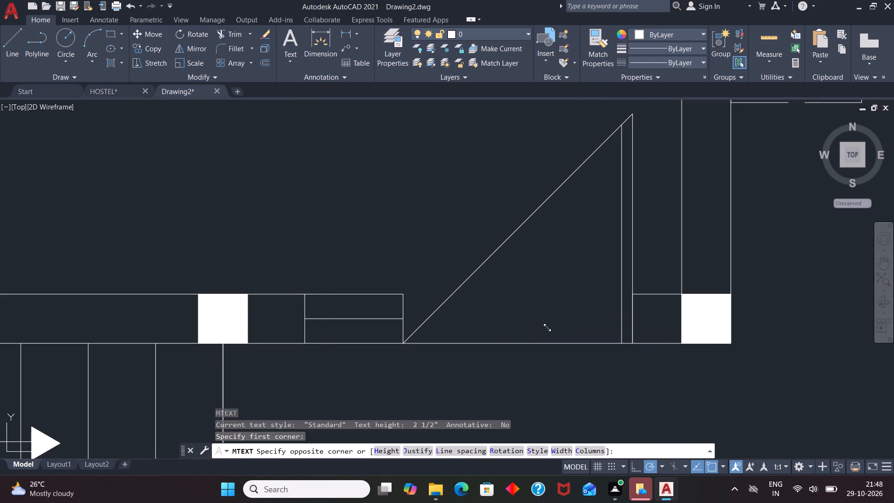
{"action": "left_click", "coordinate": [141, 50]}
{"action": "key", "text": "BackSpace"}
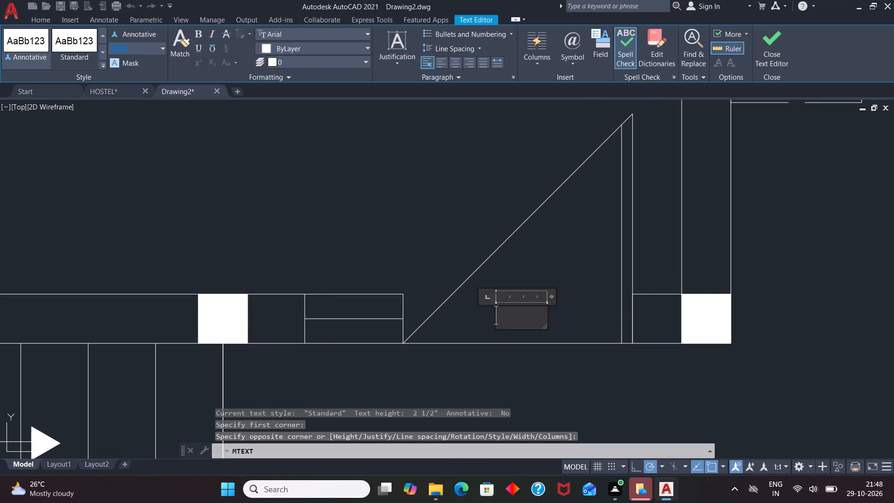
{"action": "key", "text": "4"}
{"action": "key", "text": "shift+quotedbl"}
{"action": "key", "text": "Return"}
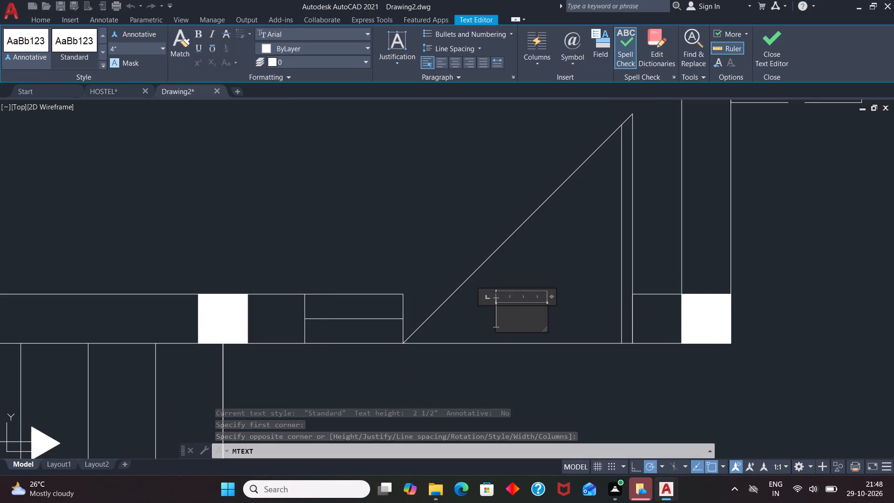
{"action": "type", "text": "MD"}
{"action": "left_click", "coordinate": [614, 319]}
{"action": "key", "text": "Escape"}
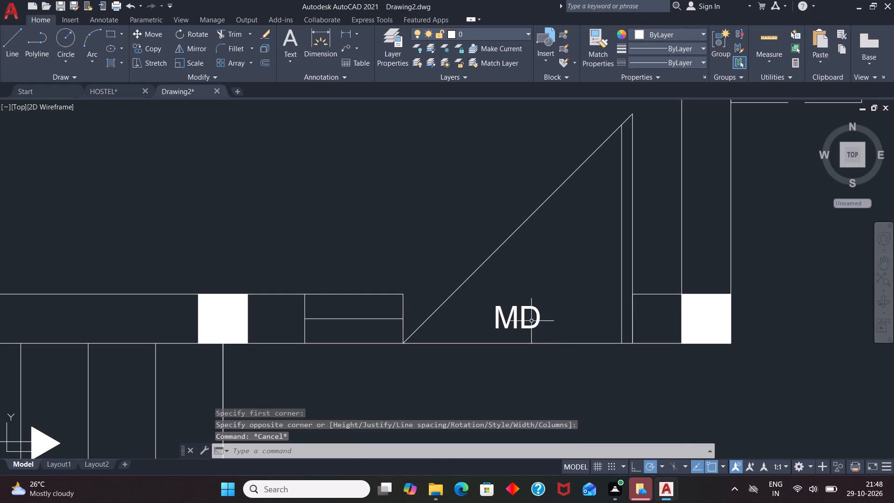
Label the middle wall's door into the upper-left room with a 4" high multiline text D.
{"action": "scroll", "coordinate": [529, 337], "scroll_direction": "down", "scroll_amount": 2}
{"action": "scroll", "coordinate": [567, 332], "scroll_direction": "down", "scroll_amount": 2}
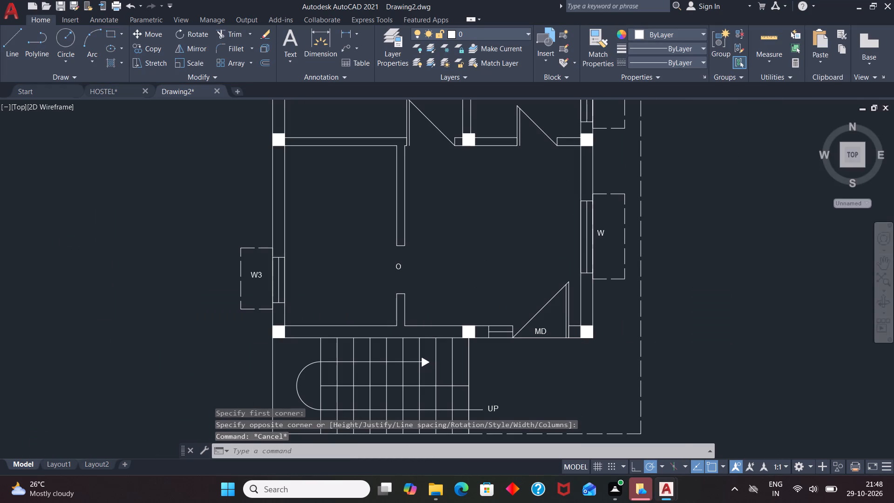
{"action": "key", "text": "t"}
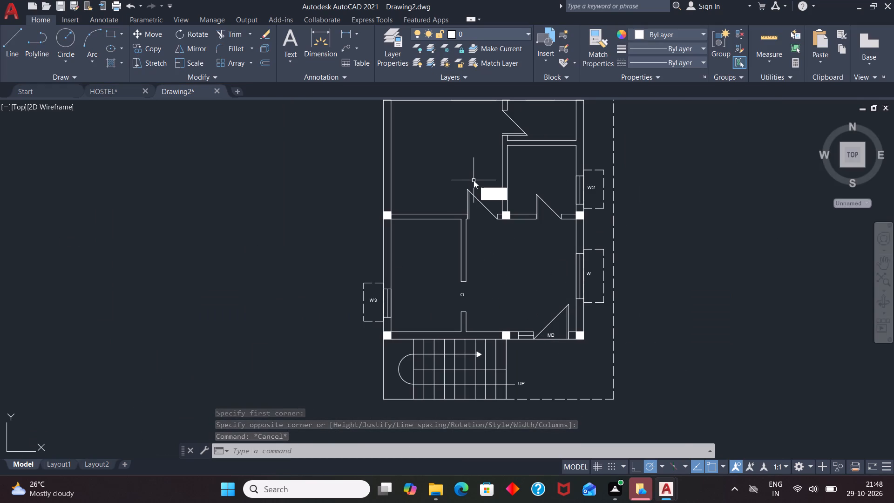
{"action": "key", "text": "Return"}
{"action": "scroll", "coordinate": [477, 196], "scroll_direction": "up", "scroll_amount": 1}
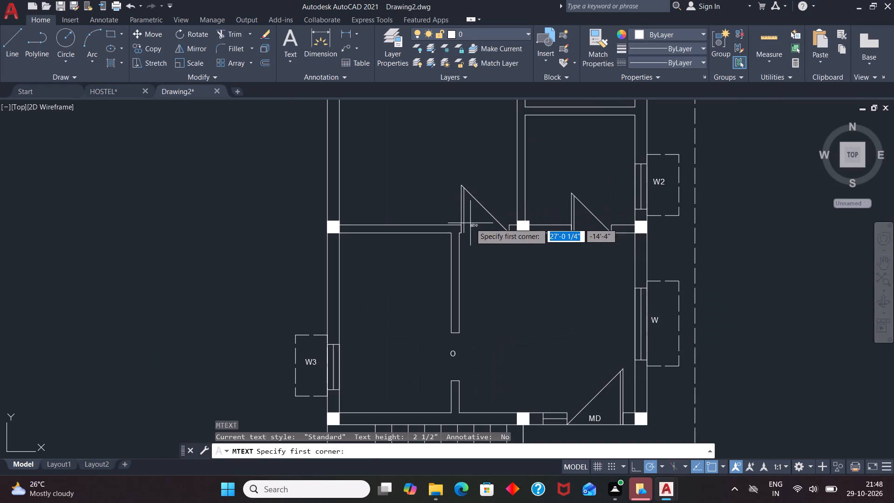
{"action": "left_click", "coordinate": [470, 223]}
{"action": "left_click", "coordinate": [493, 234]}
{"action": "left_click", "coordinate": [136, 48]}
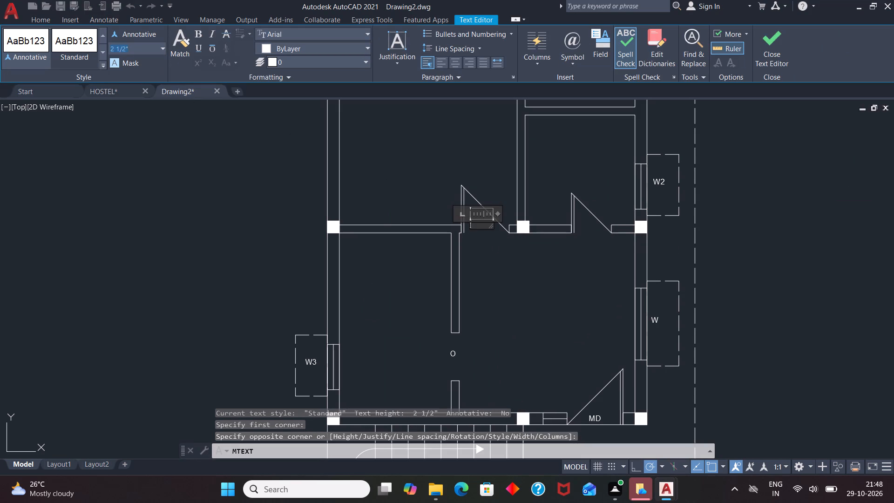
{"action": "key", "text": "BackSpace"}
{"action": "type", "text": "4\""}
{"action": "key", "text": "Return"}
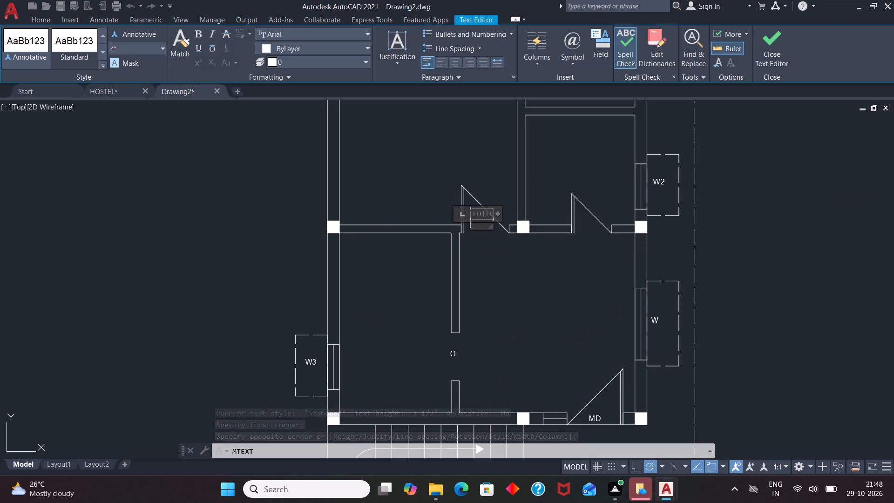
{"action": "key", "text": "d"}
{"action": "left_click", "coordinate": [581, 369]}
Label the middle wall's narrower door near the right wall with a 4" high multiline text D2.
{"action": "key", "text": "t"}
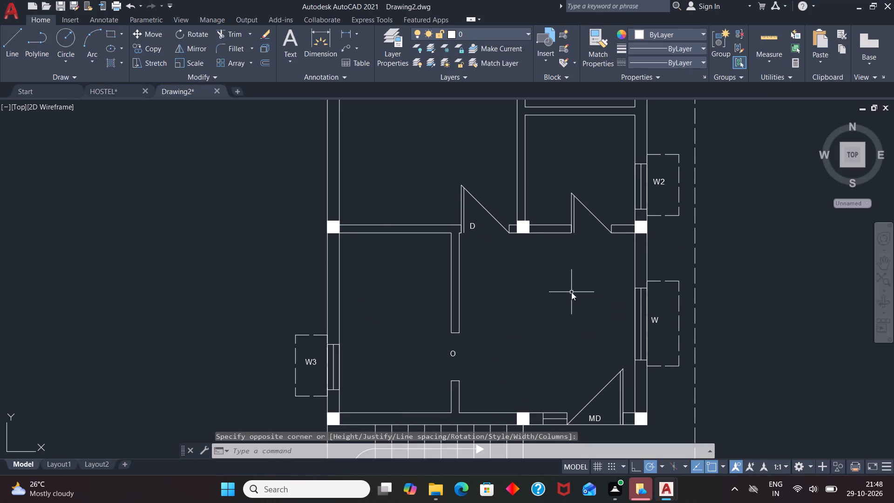
{"action": "key", "text": "Return"}
{"action": "scroll", "coordinate": [586, 196], "scroll_direction": "up", "scroll_amount": 1}
{"action": "left_click", "coordinate": [575, 240]}
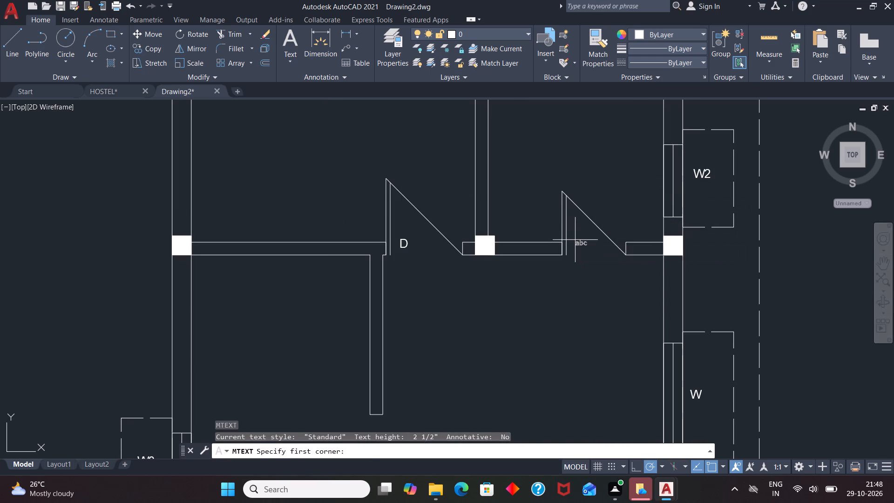
{"action": "left_click", "coordinate": [596, 253]}
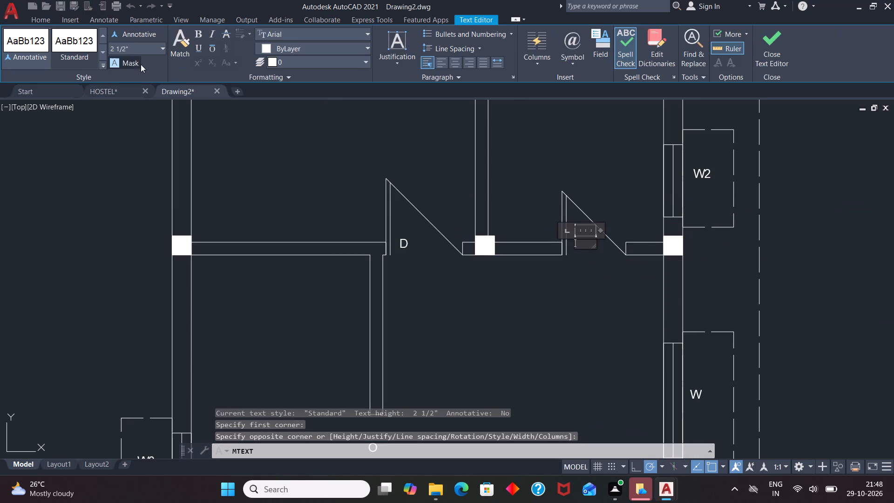
{"action": "left_click", "coordinate": [149, 49]}
{"action": "key", "text": "BackSpace"}
{"action": "key", "text": "4"}
{"action": "key", "text": "shift+quotedbl"}
{"action": "key", "text": "d"}
{"action": "key", "text": "2"}
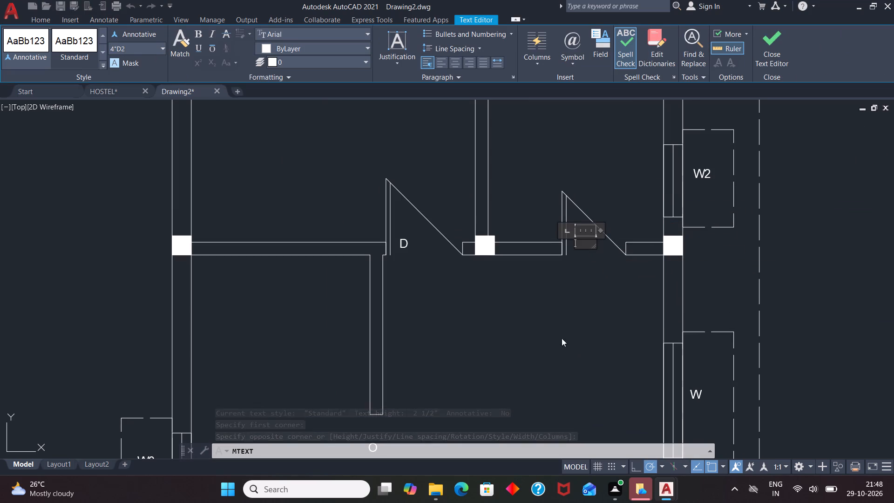
{"action": "key", "text": "BackSpace"}
{"action": "key", "text": "BackSpace"}
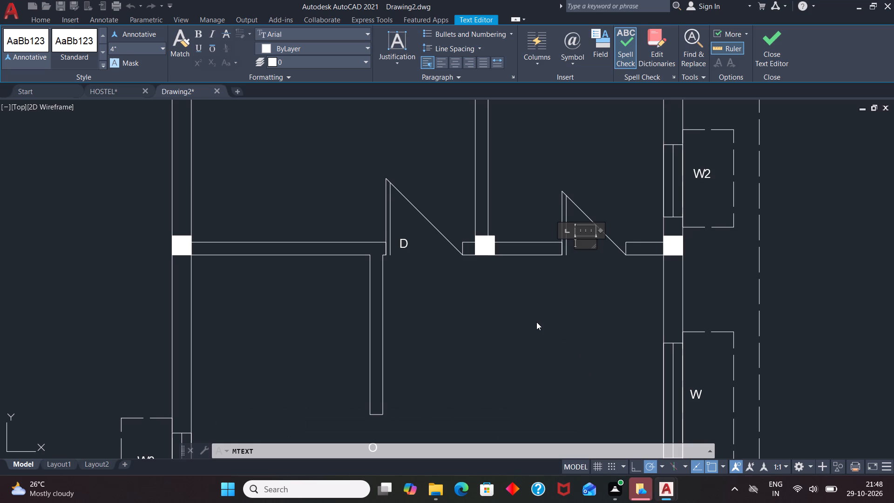
{"action": "key", "text": "Return"}
{"action": "type", "text": "D2"}
{"action": "left_click", "coordinate": [564, 337]}
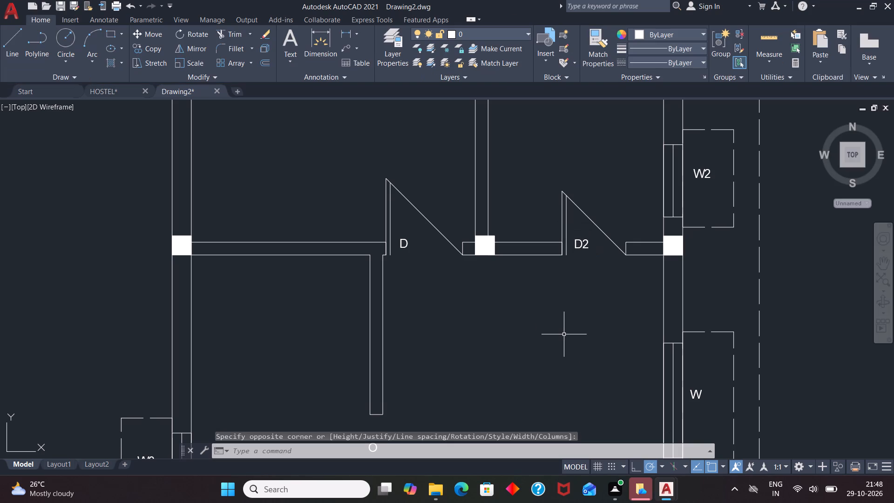
{"action": "scroll", "coordinate": [575, 243], "scroll_direction": "down", "scroll_amount": 2}
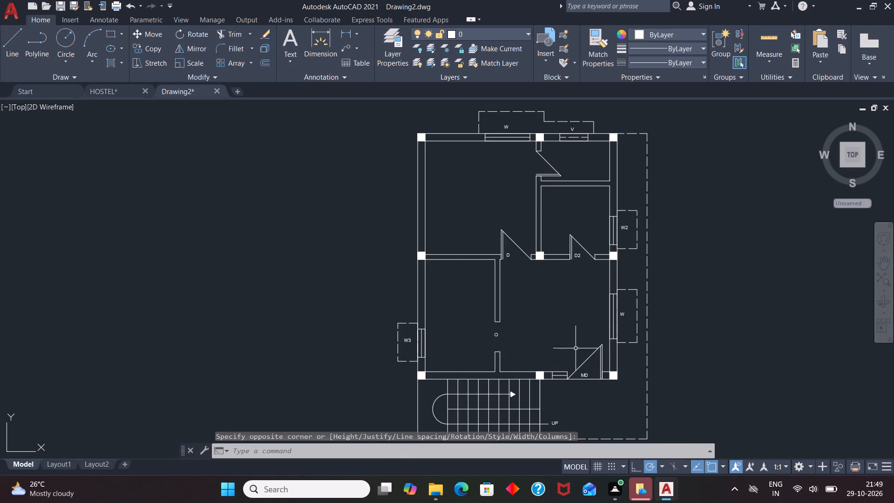
{"action": "key", "text": "Escape"}
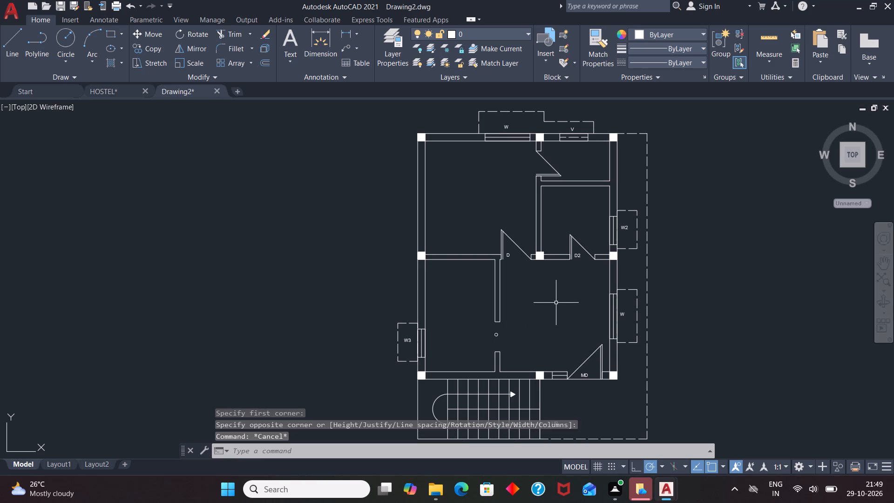
Place a 4" high multiline text in the lower-right room with the first line HALL.
{"action": "key", "text": "t"}
{"action": "key", "text": "Return"}
{"action": "scroll", "coordinate": [535, 298], "scroll_direction": "up", "scroll_amount": 1}
{"action": "left_click_drag", "start_coordinate": [527, 290], "coordinate": [533, 306]}
{"action": "left_click", "coordinate": [610, 325]}
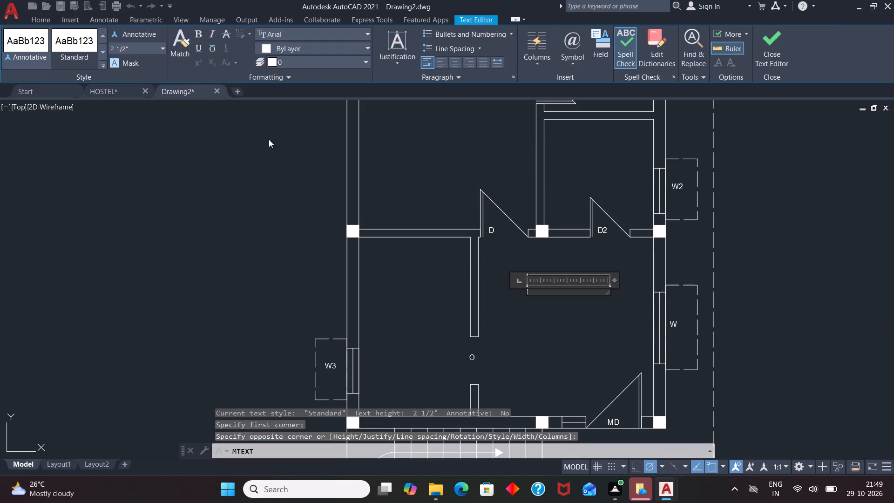
{"action": "left_click", "coordinate": [148, 51]}
{"action": "key", "text": "BackSpace"}
{"action": "type", "text": "4\""}
{"action": "key", "text": "Return"}
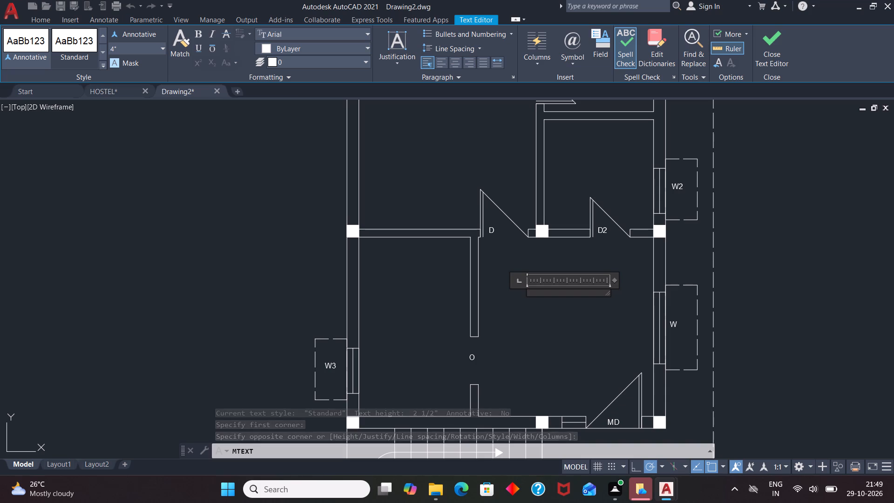
{"action": "type", "text": "HAK"}
{"action": "key", "text": "BackSpace"}
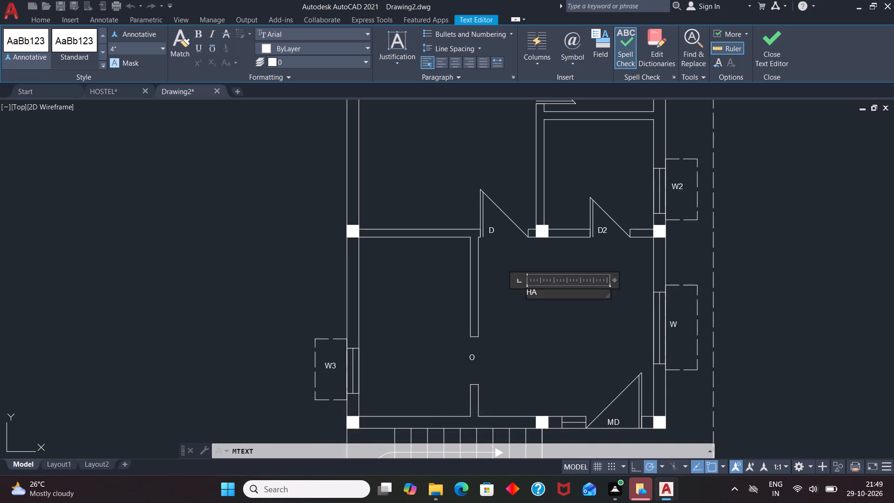
{"action": "type", "text": "LL"}
Add a second line to the HALL text reading 11'- 1½" X 11'- 4½", with both fractions directly after their inch numbers.
{"action": "key", "text": "Return"}
{"action": "type", "text": "11'-"}
{"action": "key", "text": "space"}
{"action": "key", "text": "1"}
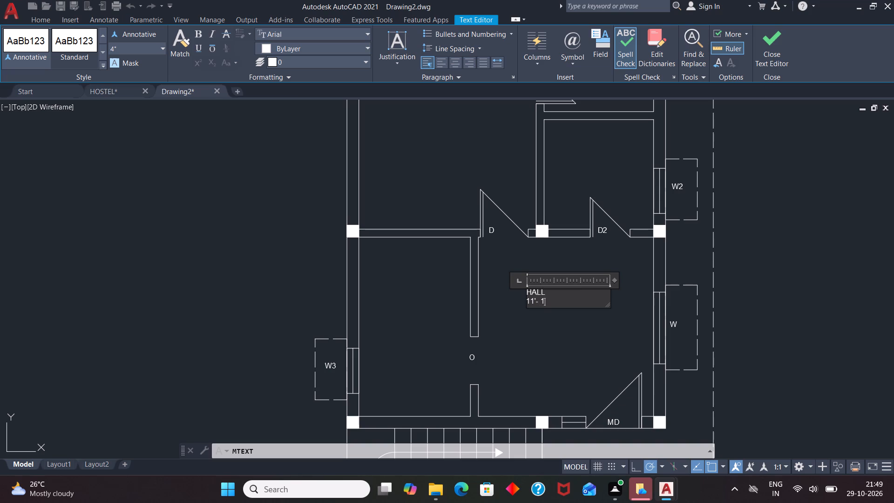
{"action": "key", "text": "space"}
{"action": "type", "text": "1/2\""}
{"action": "key", "text": "Left"}
{"action": "key", "text": "Left"}
{"action": "key", "text": "BackSpace"}
{"action": "key", "text": "Right"}
{"action": "key", "text": "Right"}
{"action": "key", "text": "space"}
{"action": "type", "text": "X"}
{"action": "key", "text": "space"}
{"action": "type", "text": "11'- 4"}
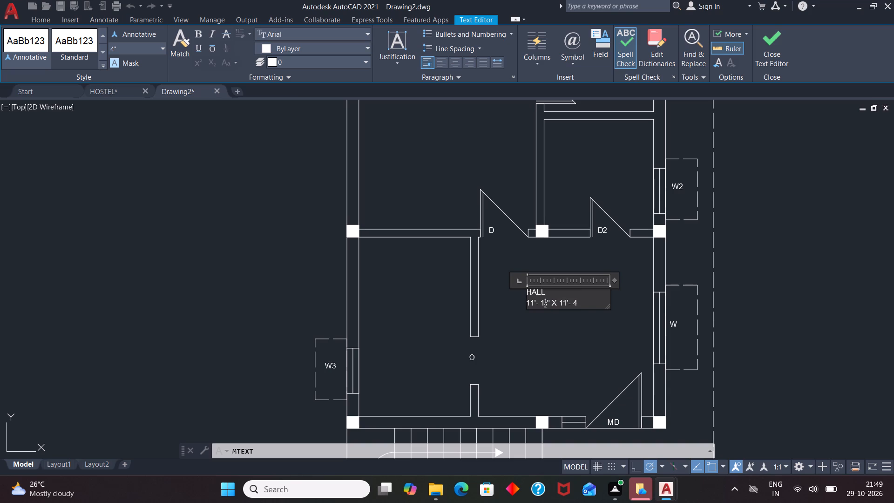
{"action": "key", "text": "space"}
{"action": "type", "text": "1/2\""}
{"action": "key", "text": "Left"}
{"action": "key", "text": "Left"}
{"action": "key", "text": "BackSpace"}
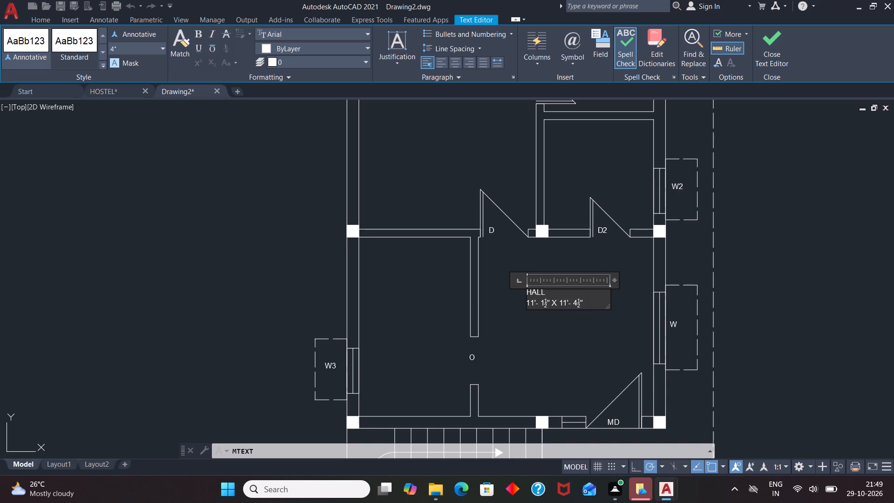
{"action": "left_click", "coordinate": [612, 387]}
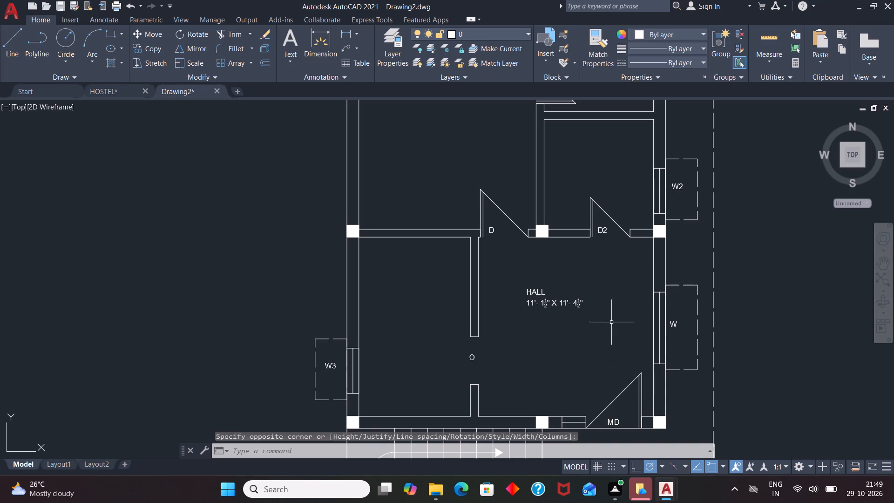
Place a 4" high multiline text in the lower-left room with the first line KITCHEN.
{"action": "scroll", "coordinate": [611, 333], "scroll_direction": "down", "scroll_amount": 1}
{"action": "key", "text": "t"}
{"action": "key", "text": "Return"}
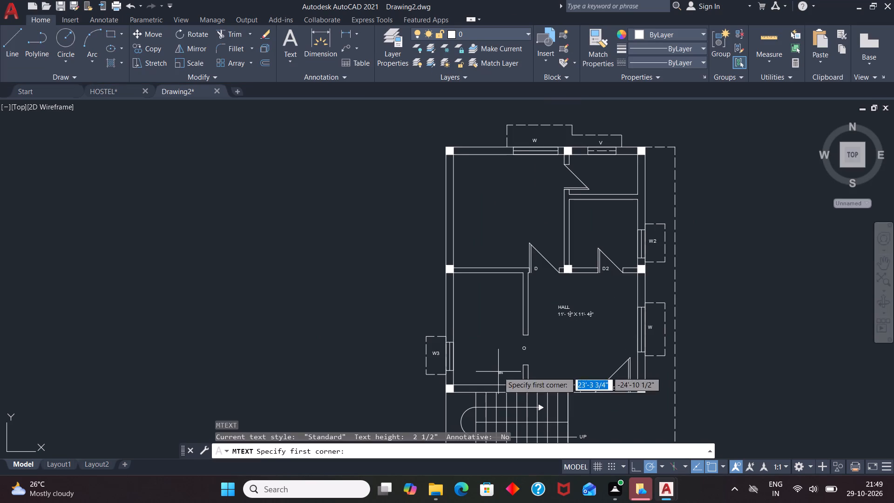
{"action": "left_click", "coordinate": [468, 320]}
{"action": "left_click", "coordinate": [503, 350]}
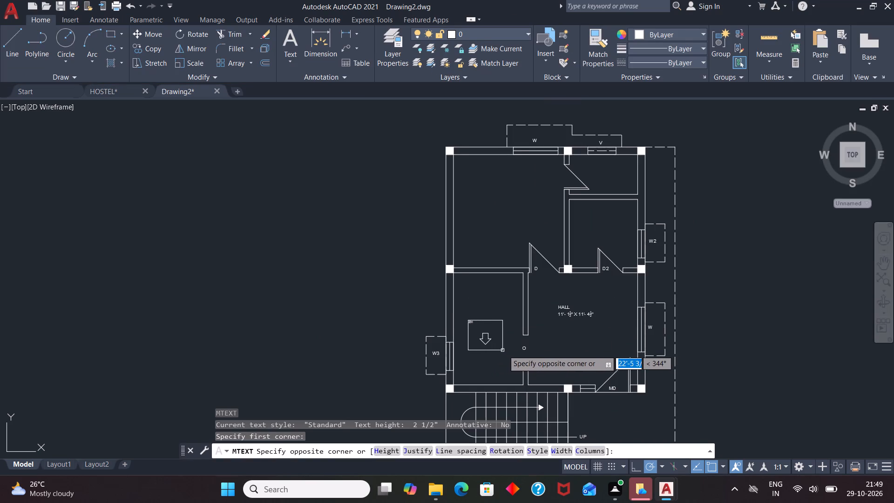
{"action": "left_click", "coordinate": [142, 51]}
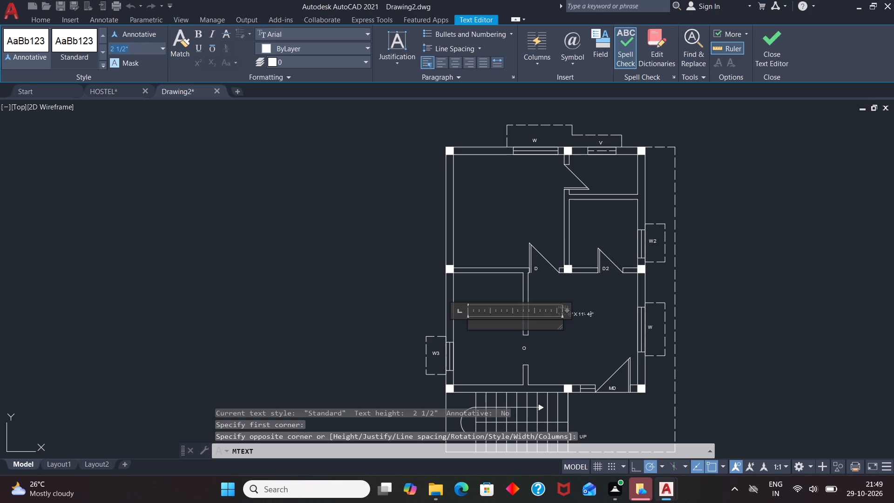
{"action": "key", "text": "BackSpace"}
{"action": "key", "text": "4"}
{"action": "key", "text": "shift+quotedbl"}
{"action": "key", "text": "Return"}
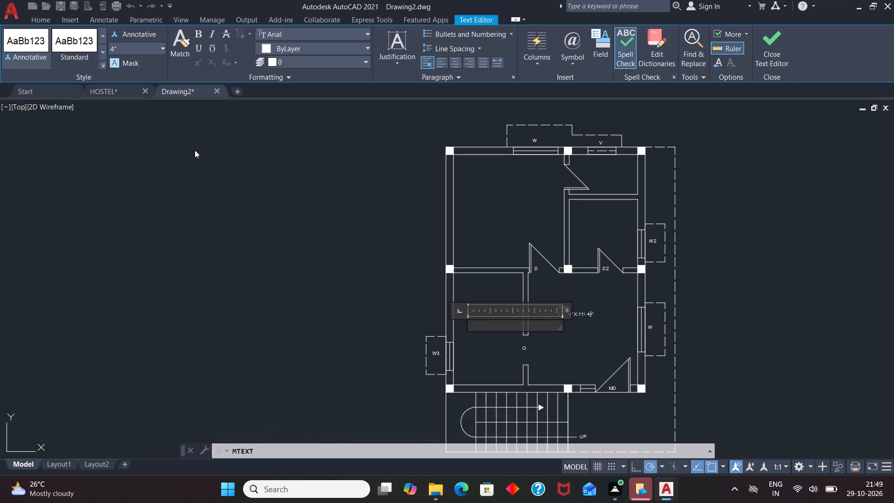
{"action": "type", "text": "KI"}
{"action": "key", "text": "t"}
{"action": "type", "text": "CHEN"}
{"action": "key", "text": "Return"}
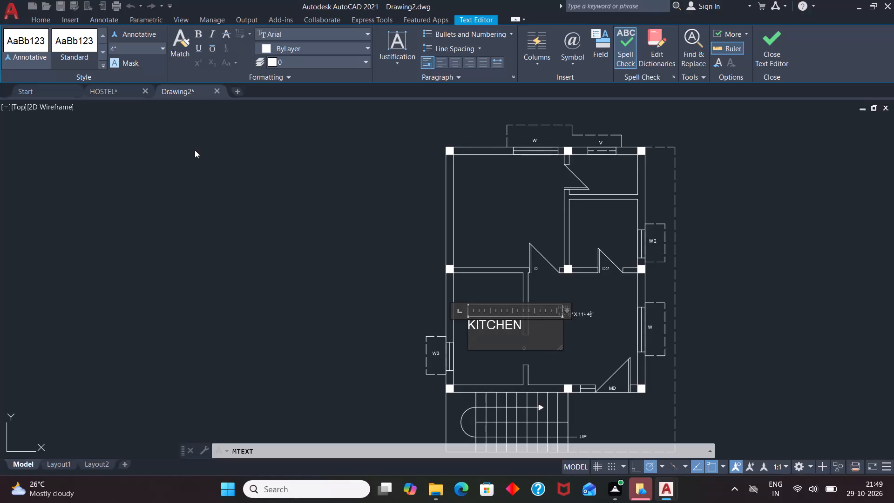
Add a second line to the KITCHEN text reading 7'-0" X 11'-4½", with the fraction directly after its inch number.
{"action": "type", "text": "7'-"}
{"action": "key", "text": "0"}
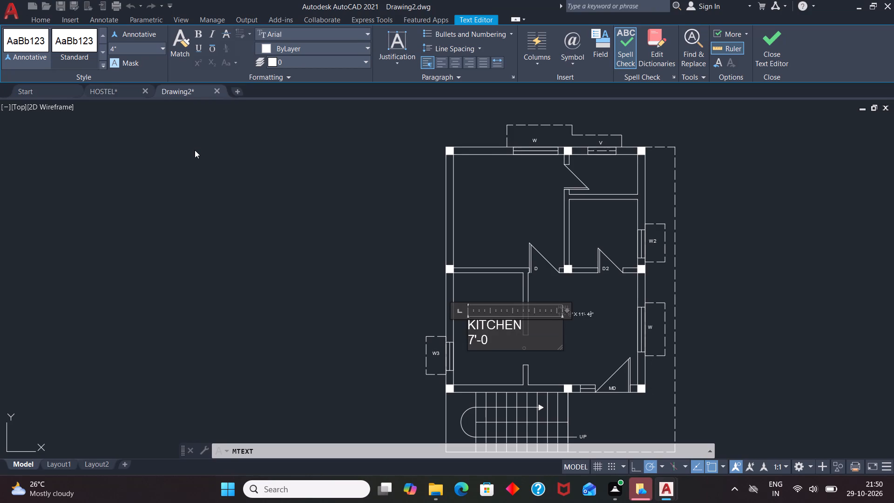
{"action": "type", "text": "\" X"}
{"action": "key", "text": "space"}
{"action": "key", "text": "1"}
{"action": "key", "text": "1"}
{"action": "type", "text": "'-"}
{"action": "key", "text": "4"}
{"action": "key", "text": "space"}
{"action": "type", "text": "1/2\""}
{"action": "key", "text": "Left"}
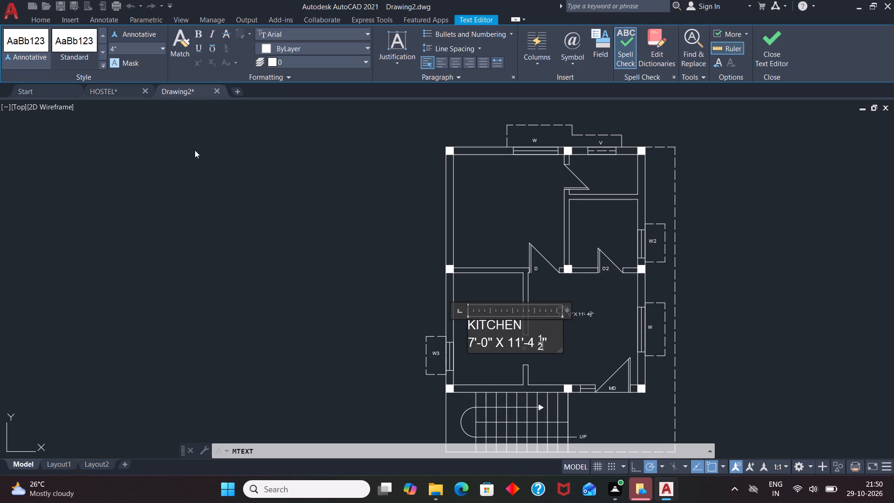
{"action": "key", "text": "Left"}
{"action": "key", "text": "BackSpace"}
{"action": "left_click", "coordinate": [573, 319]}
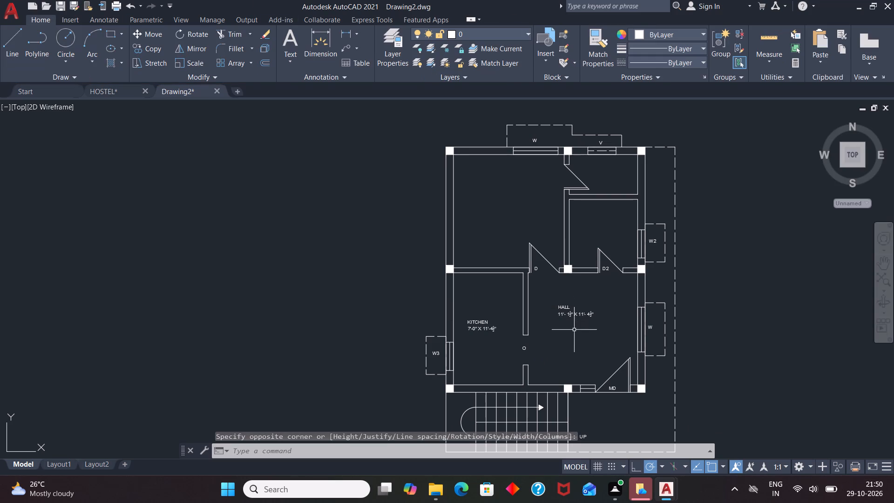
Place a 4" high multiline text in the upper-left room with the first line BEDROOM.
{"action": "scroll", "coordinate": [549, 295], "scroll_direction": "down", "scroll_amount": 1}
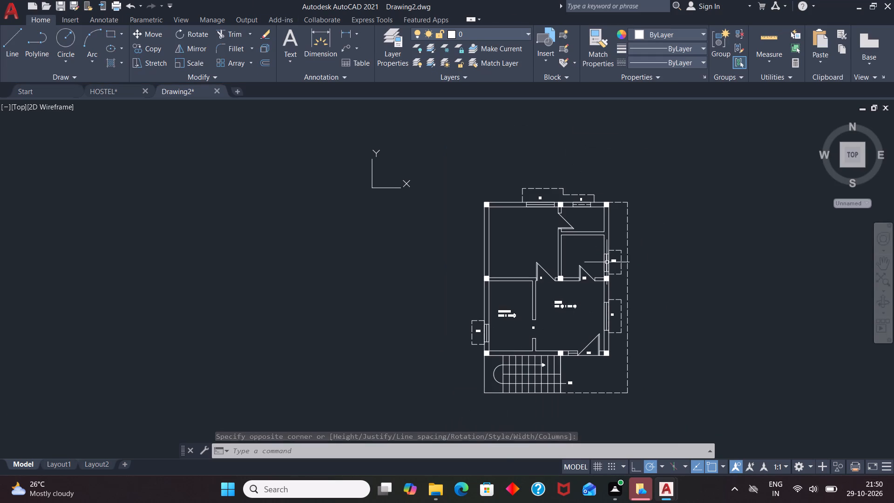
{"action": "scroll", "coordinate": [565, 229], "scroll_direction": "up", "scroll_amount": 1}
{"action": "key", "text": "t"}
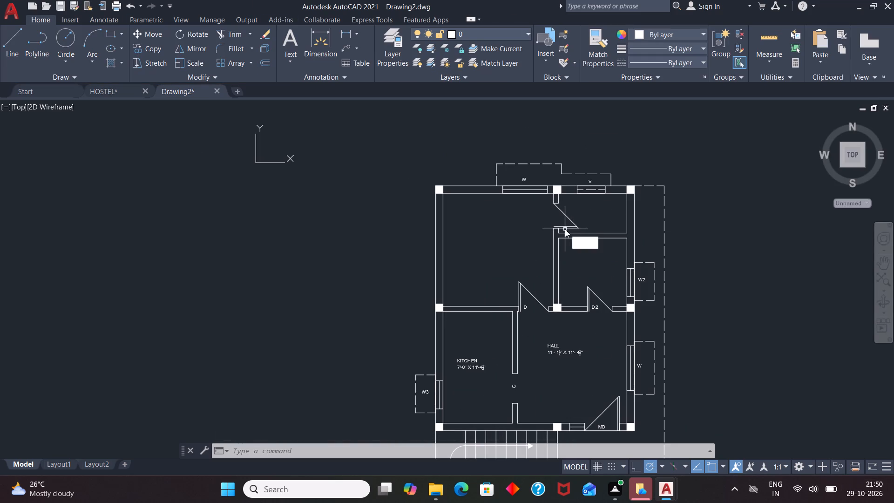
{"action": "key", "text": "Return"}
{"action": "left_click_drag", "start_coordinate": [462, 228], "coordinate": [463, 237]}
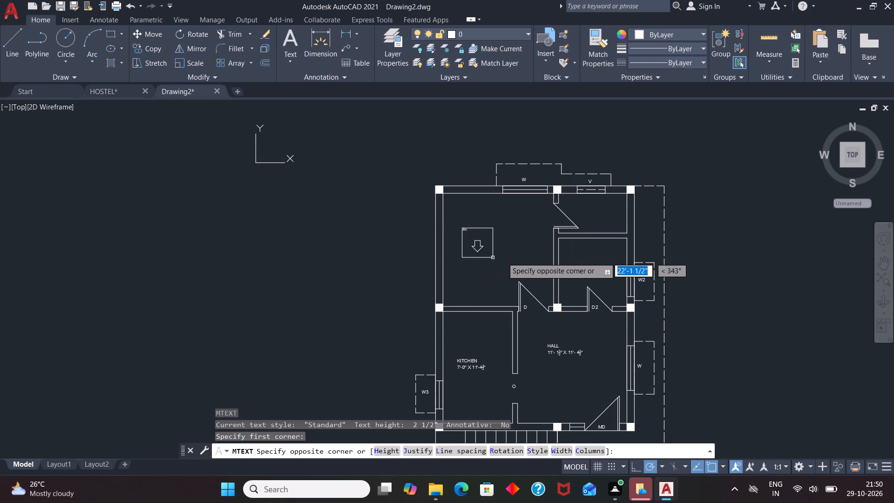
{"action": "left_click", "coordinate": [512, 261]}
{"action": "left_click", "coordinate": [153, 51]}
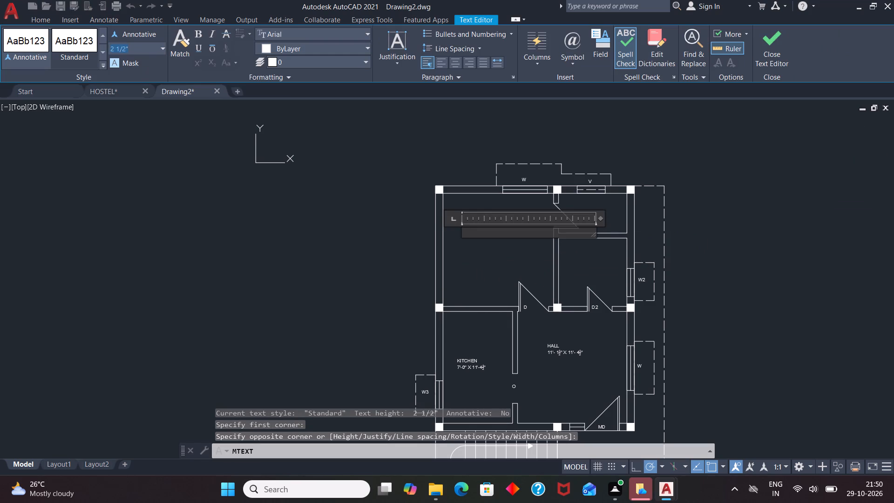
{"action": "key", "text": "BackSpace"}
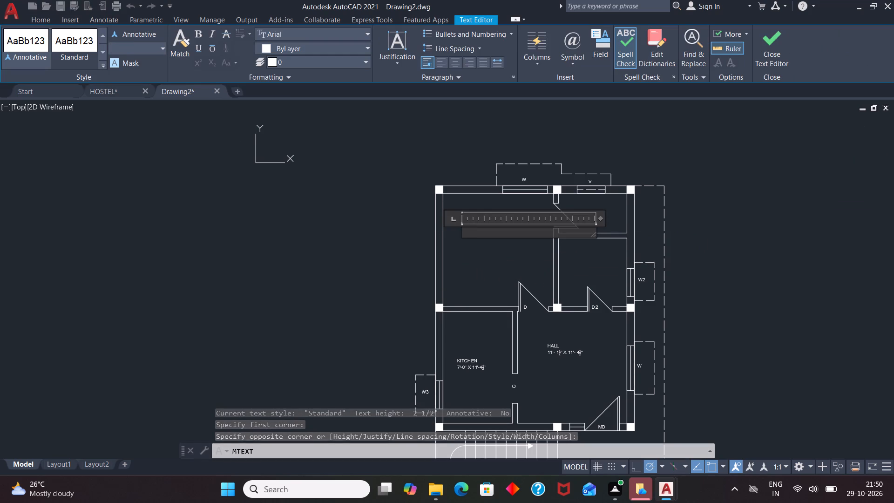
{"action": "type", "text": "4\""}
{"action": "key", "text": "Return"}
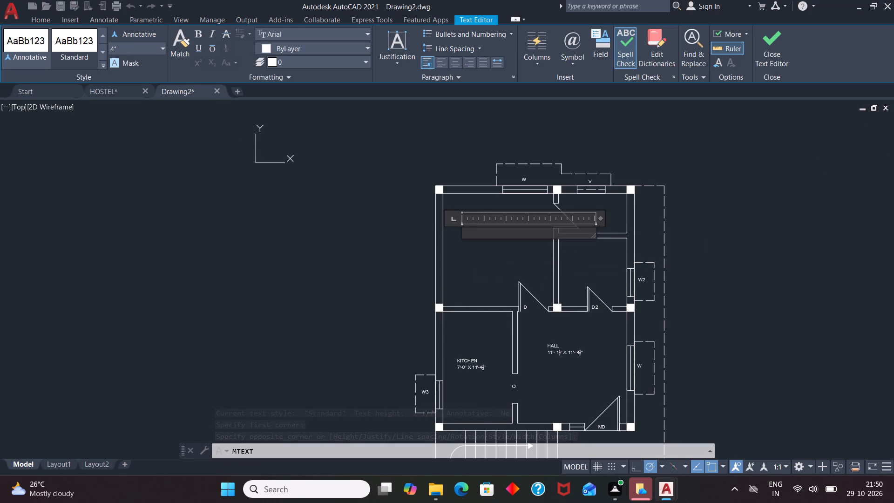
{"action": "type", "text": "BED"}
{"action": "type", "text": "ROOM"}
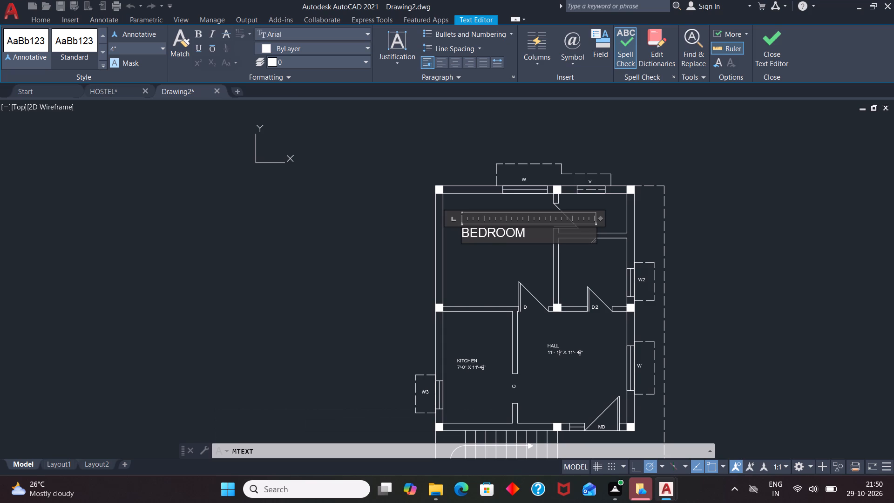
{"action": "key", "text": "Return"}
Start the BEDROOM text's second line with 11'-1½", with the fraction directly after its inch number.
{"action": "type", "text": "11"}
{"action": "type", "text": "'-"}
{"action": "type", "text": "1 1/2"}
{"action": "key", "text": "shift+quotedbl"}
{"action": "key", "text": "Left"}
{"action": "key", "text": "Left"}
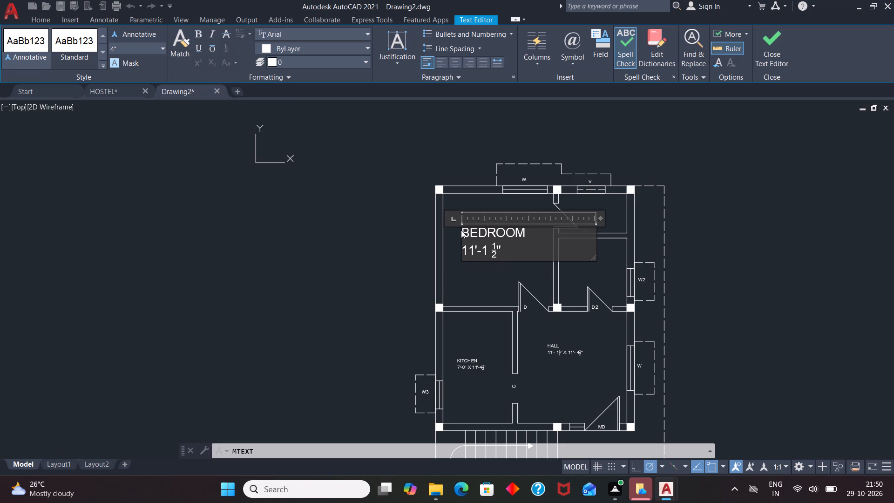
{"action": "key", "text": "BackSpace"}
{"action": "key", "text": "Right"}
{"action": "key", "text": "Right"}
{"action": "key", "text": "space"}
Complete the BEDROOM text's size line with X 11'- 4½", with the fraction directly after its inch number.
{"action": "type", "text": "X"}
{"action": "key", "text": "space"}
{"action": "type", "text": "11"}
{"action": "key", "text": "apostrophe"}
{"action": "key", "text": "space"}
{"action": "key", "text": "BackSpace"}
{"action": "key", "text": "minus"}
{"action": "key", "text": "space"}
{"action": "type", "text": "4"}
{"action": "key", "text": "space"}
{"action": "type", "text": "1/2\""}
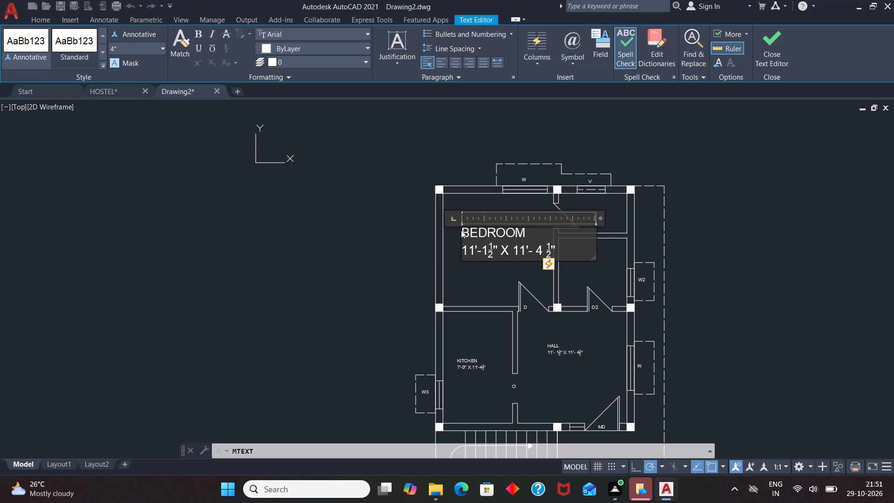
{"action": "key", "text": "Left"}
{"action": "key", "text": "Left"}
{"action": "key", "text": "BackSpace"}
{"action": "left_click", "coordinate": [567, 345]}
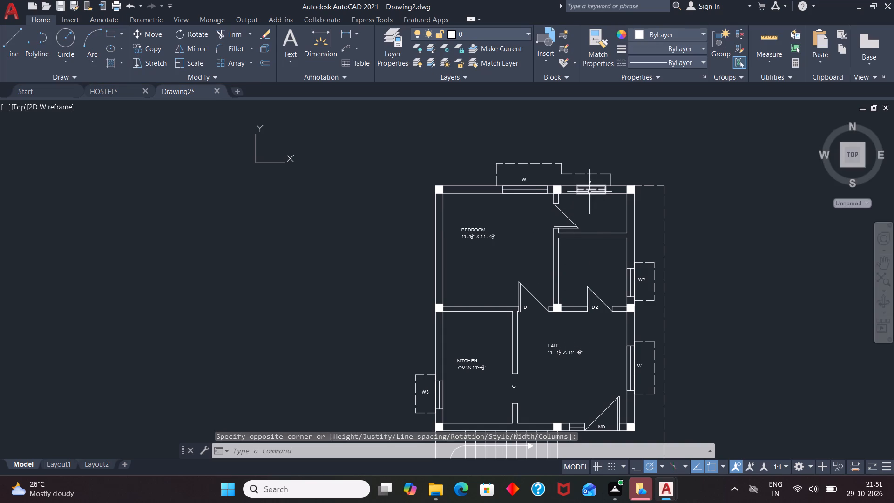
Label the door between the bedroom and the small upper-right room D2 with 4" high multiline text.
{"action": "key", "text": "t"}
{"action": "key", "text": "Return"}
{"action": "scroll", "coordinate": [566, 211], "scroll_direction": "up", "scroll_amount": 3}
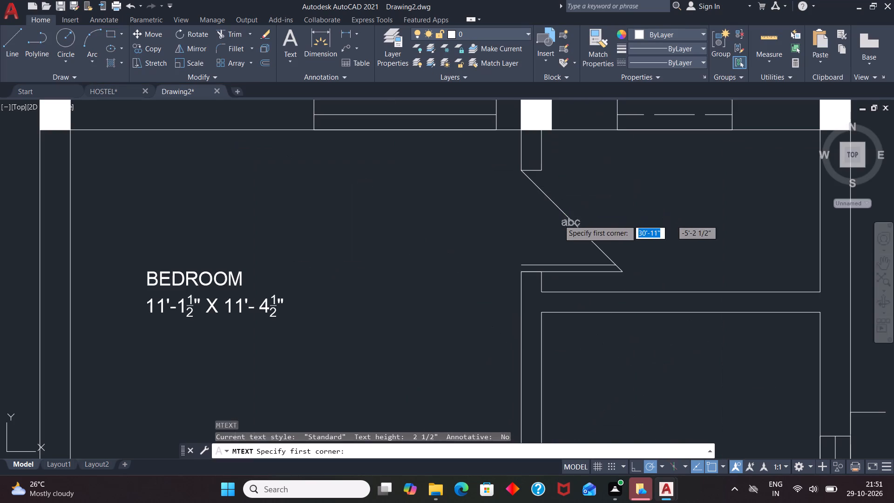
{"action": "left_click", "coordinate": [525, 218]}
{"action": "left_click", "coordinate": [549, 246]}
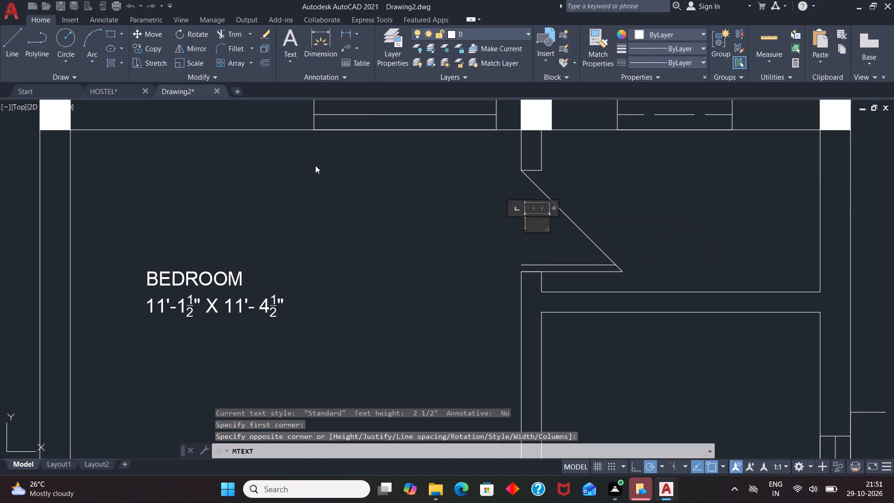
{"action": "left_click", "coordinate": [148, 52]}
{"action": "key", "text": "BackSpace"}
{"action": "type", "text": "4\""}
{"action": "key", "text": "Return"}
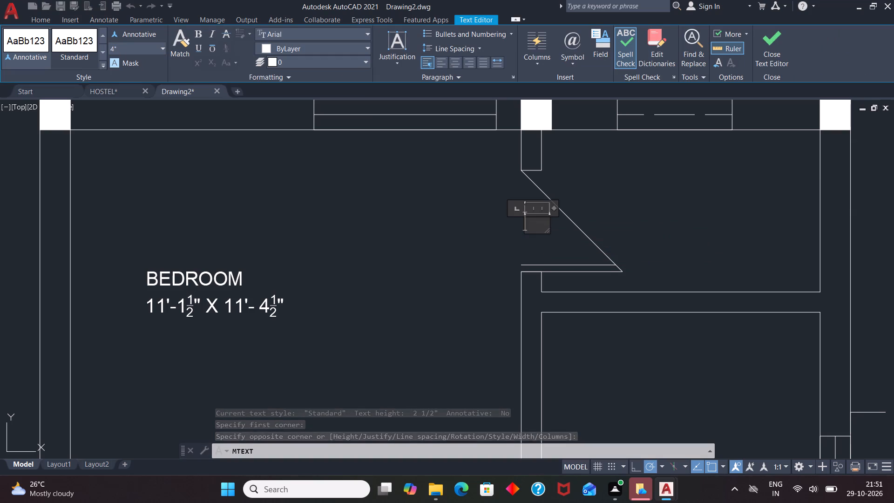
{"action": "type", "text": "D2"}
{"action": "left_click", "coordinate": [527, 158]}
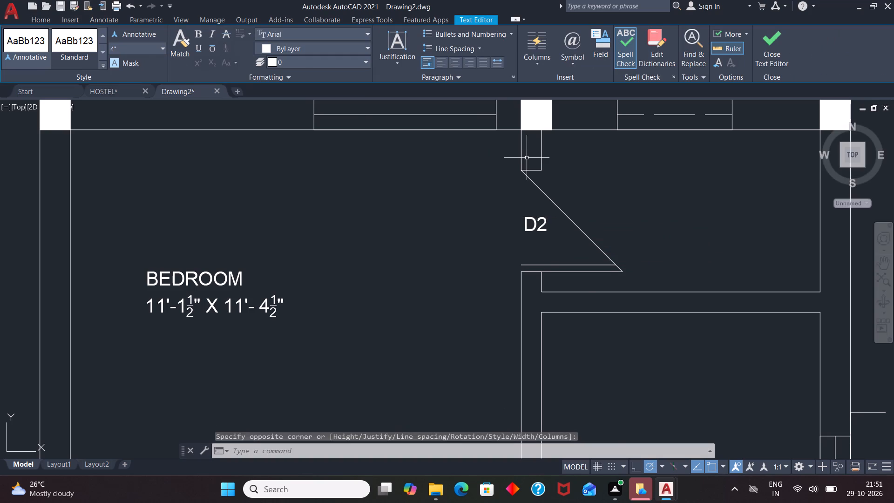
Place a 4" high multiline text in the small upper-right room with the first line TOILET.
{"action": "scroll", "coordinate": [503, 148], "scroll_direction": "down", "scroll_amount": 3}
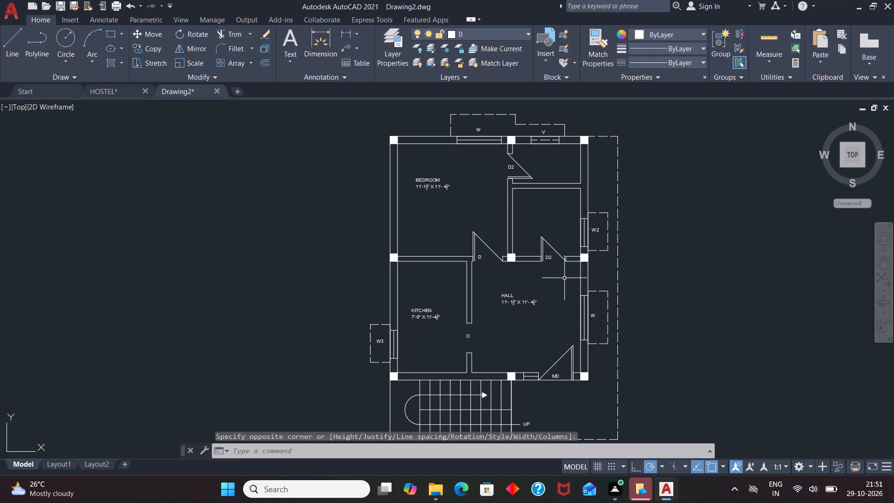
{"action": "scroll", "coordinate": [561, 286], "scroll_direction": "down", "scroll_amount": 1}
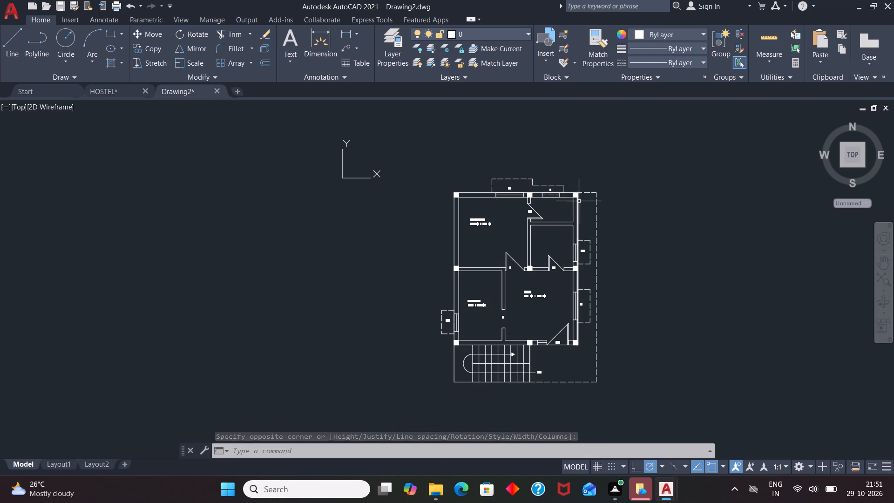
{"action": "scroll", "coordinate": [579, 201], "scroll_direction": "up", "scroll_amount": 1}
{"action": "key", "text": "t"}
{"action": "key", "text": "Return"}
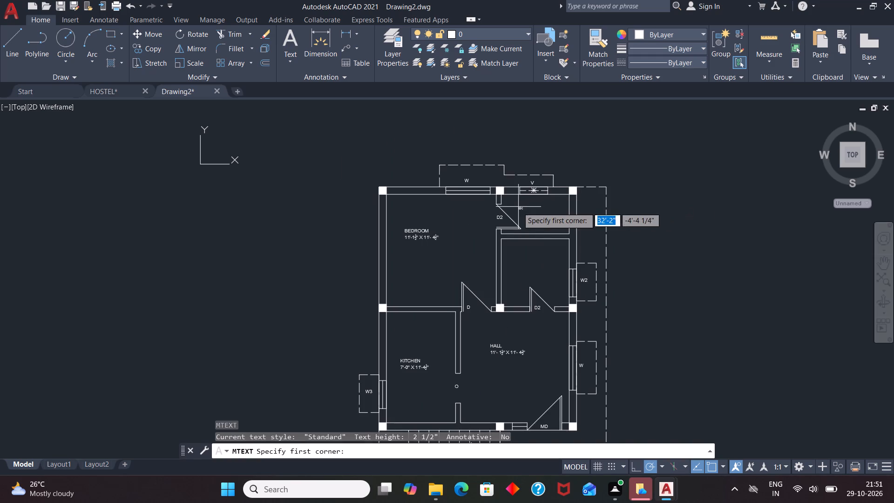
{"action": "scroll", "coordinate": [521, 207], "scroll_direction": "up", "scroll_amount": 3}
{"action": "left_click_drag", "start_coordinate": [519, 196], "coordinate": [533, 217]}
{"action": "left_click", "coordinate": [662, 265]}
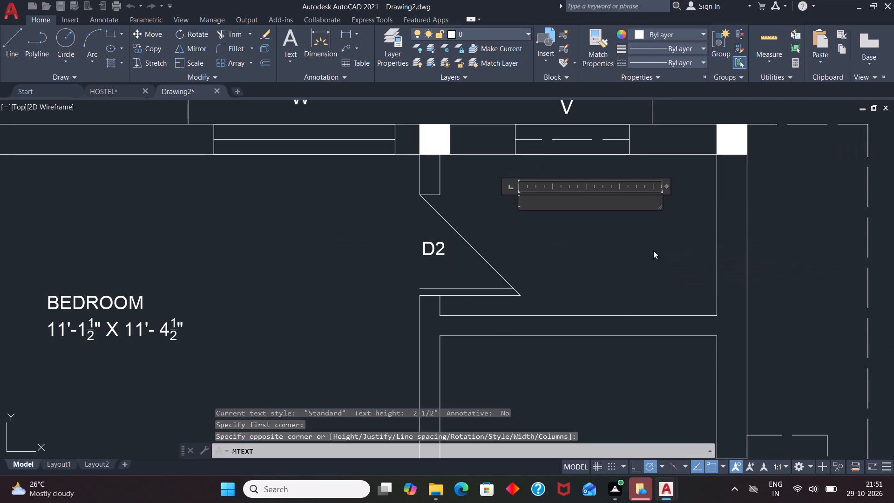
{"action": "left_click", "coordinate": [152, 52]}
{"action": "key", "text": "BackSpace"}
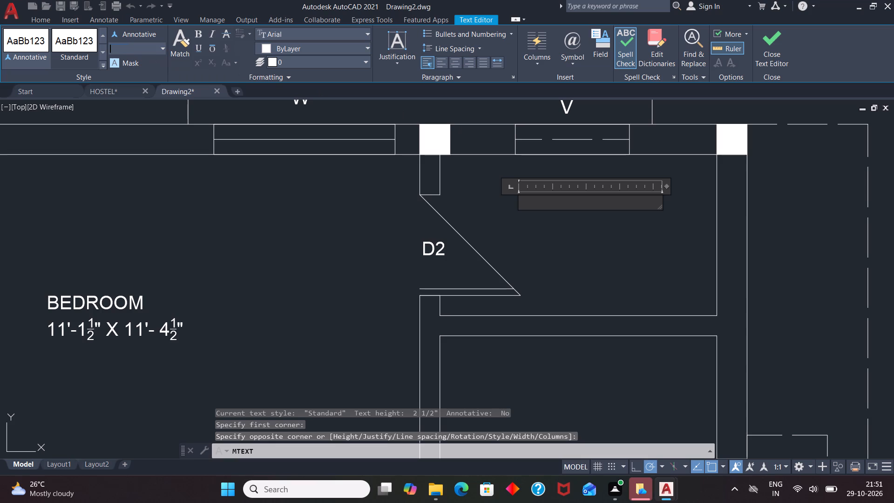
{"action": "key", "text": "4"}
{"action": "key", "text": "shift+quotedbl"}
{"action": "key", "text": "Return"}
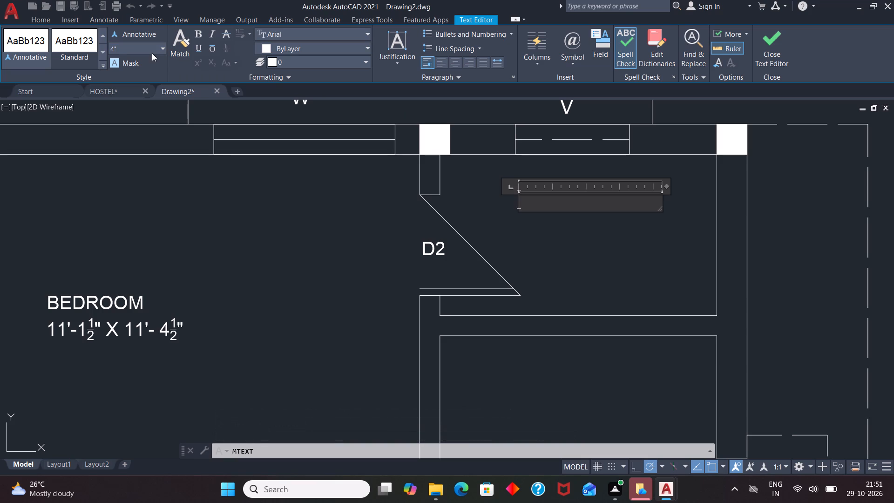
{"action": "type", "text": "TOILET"}
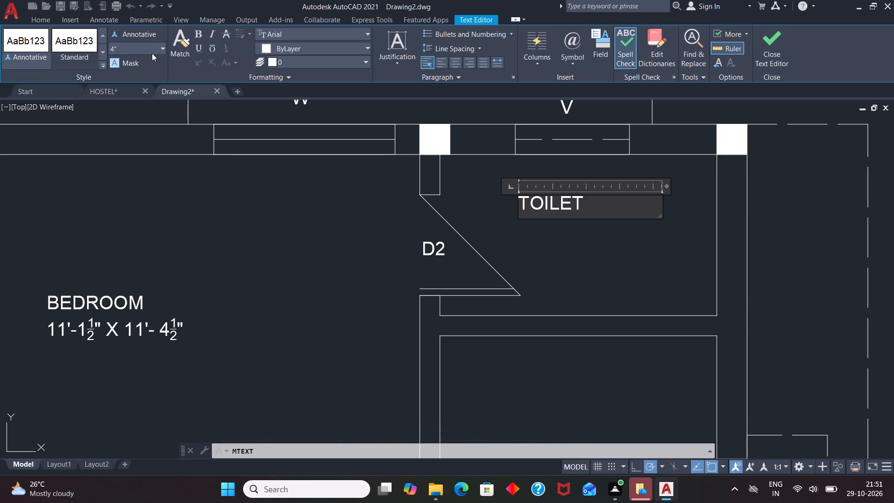
Add a second line to the TOILET text reading 7'-0" X 4'-0" and finish the text.
{"action": "key", "text": "Return"}
{"action": "type", "text": "7'-0\" X"}
{"action": "key", "text": "space"}
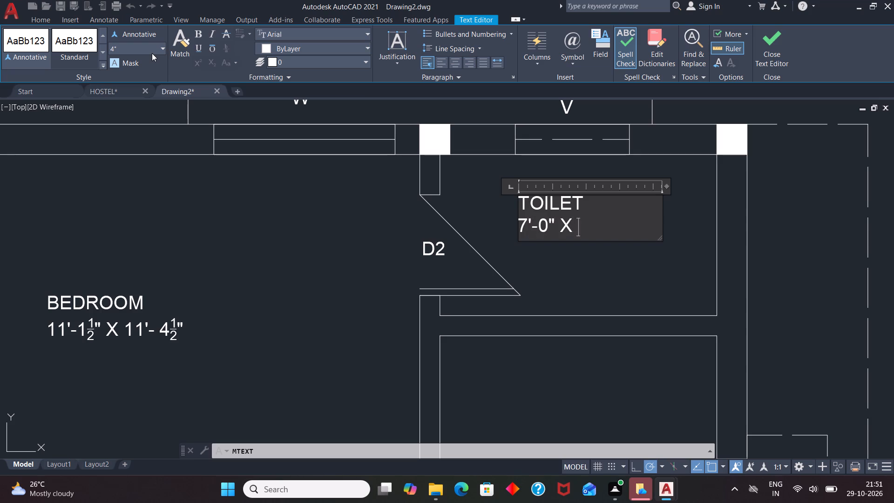
{"action": "type", "text": "4'-0\""}
{"action": "left_click", "coordinate": [580, 265]}
Place a 4" high multiline text in the room between the toilet and the hall with the first line POOJA.
{"action": "scroll", "coordinate": [592, 215], "scroll_direction": "down", "scroll_amount": 1}
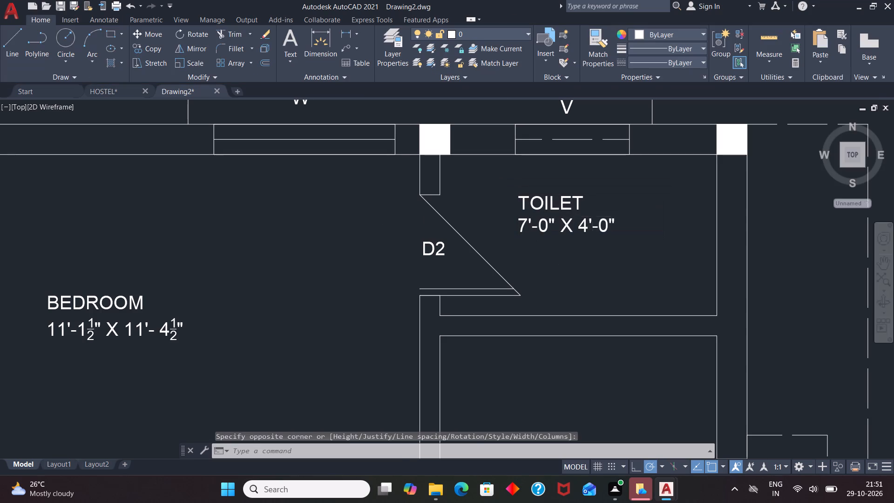
{"action": "scroll", "coordinate": [592, 215], "scroll_direction": "down", "scroll_amount": 2}
{"action": "key", "text": "t"}
{"action": "key", "text": "Return"}
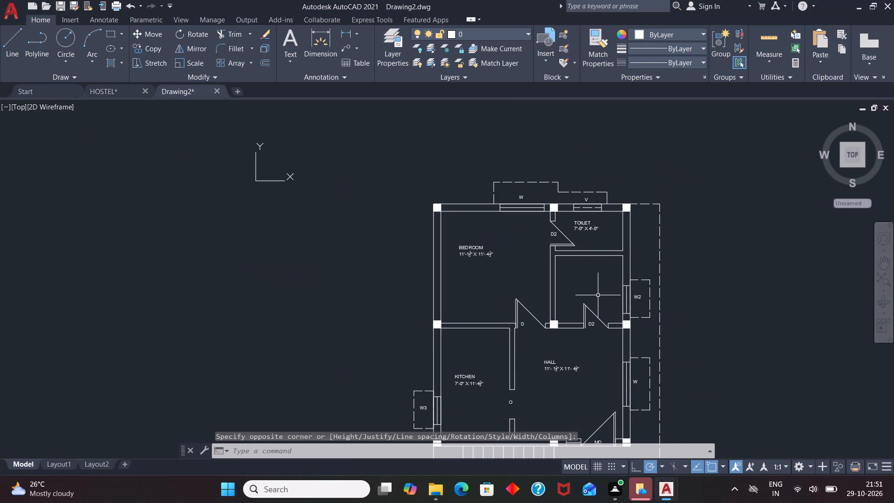
{"action": "scroll", "coordinate": [598, 295], "scroll_direction": "up", "scroll_amount": 1}
{"action": "left_click", "coordinate": [546, 258]}
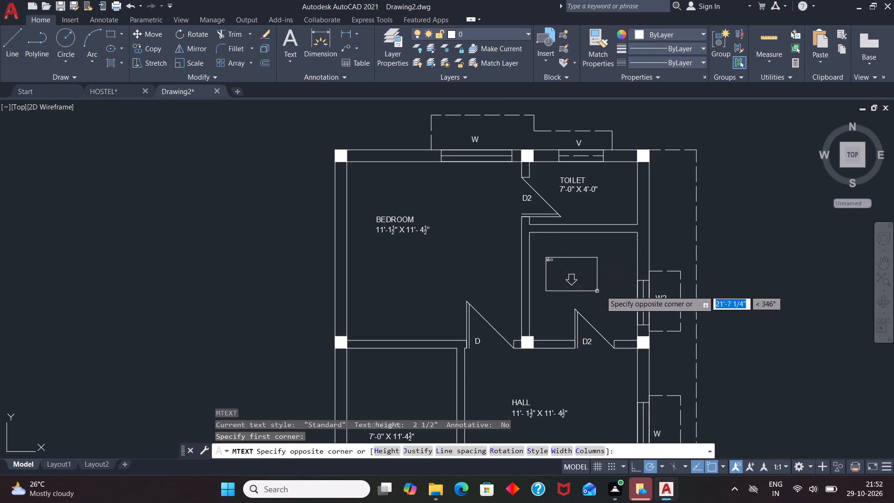
{"action": "left_click", "coordinate": [611, 289]}
{"action": "left_click", "coordinate": [149, 46]}
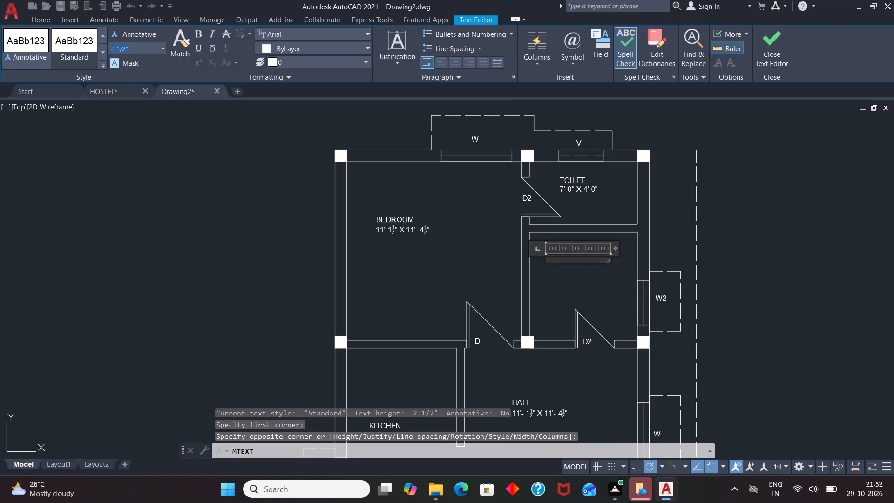
{"action": "key", "text": "BackSpace"}
{"action": "key", "text": "4"}
{"action": "key", "text": "shift+quotedbl"}
{"action": "key", "text": "Return"}
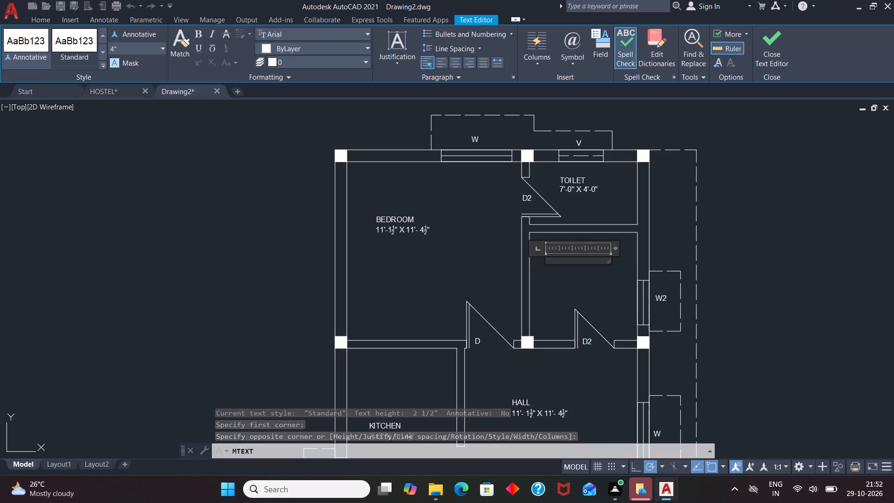
{"action": "type", "text": "POOJA"}
Add a second line to the POOJA text reading 7'-0" X 7'-0" and finish the text.
{"action": "key", "text": "Return"}
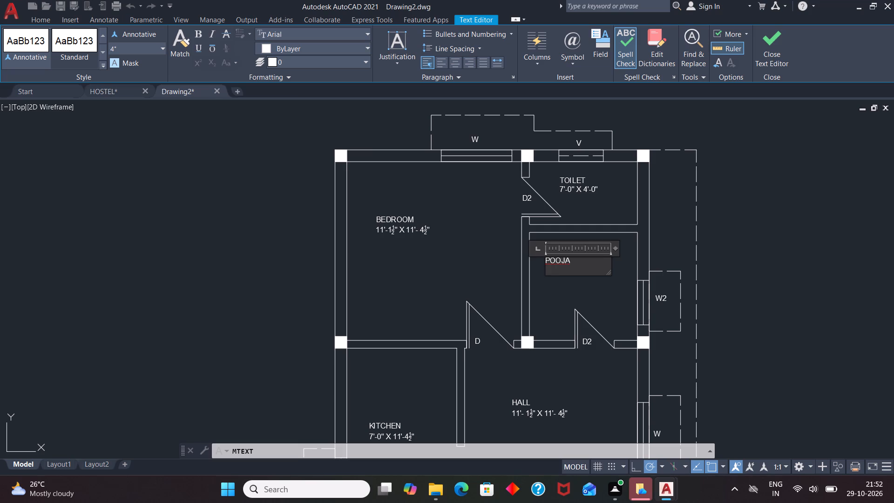
{"action": "type", "text": "7'"}
{"action": "key", "text": "space"}
{"action": "key", "text": "BackSpace"}
{"action": "type", "text": "-0\" X"}
{"action": "key", "text": "space"}
{"action": "type", "text": "7'-0\""}
{"action": "left_click", "coordinate": [507, 219]}
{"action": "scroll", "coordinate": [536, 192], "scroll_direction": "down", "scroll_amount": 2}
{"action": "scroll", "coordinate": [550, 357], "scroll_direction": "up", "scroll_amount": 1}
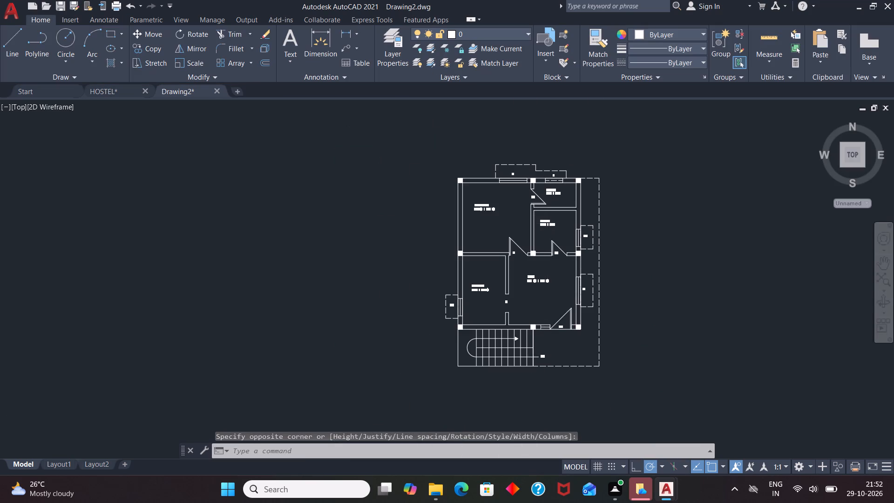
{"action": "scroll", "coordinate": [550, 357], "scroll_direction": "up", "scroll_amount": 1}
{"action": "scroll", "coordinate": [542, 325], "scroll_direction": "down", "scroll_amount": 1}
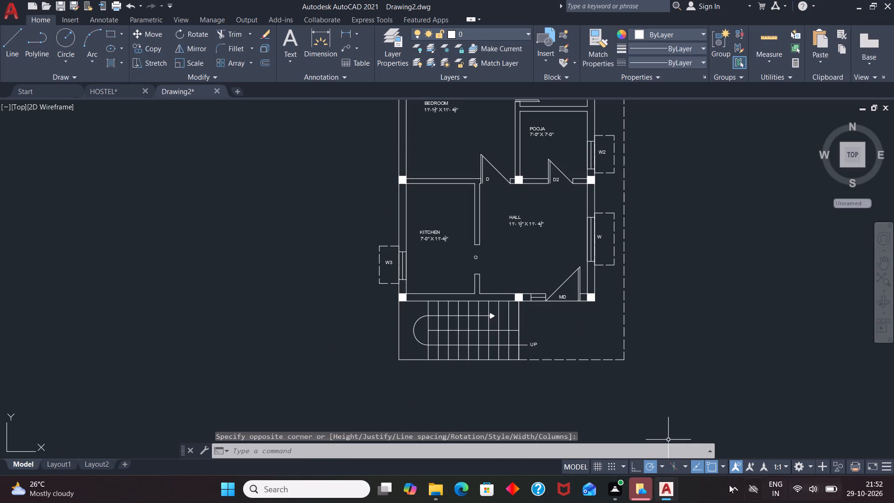
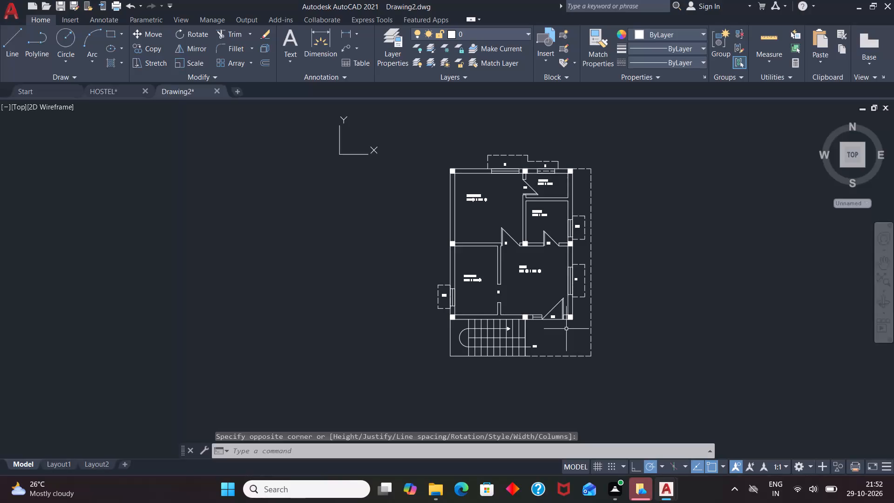
Draw a separate rectangle about 26'-9" high in the empty space to the right of the floor plan.
{"action": "scroll", "coordinate": [457, 286], "scroll_direction": "up", "scroll_amount": 2}
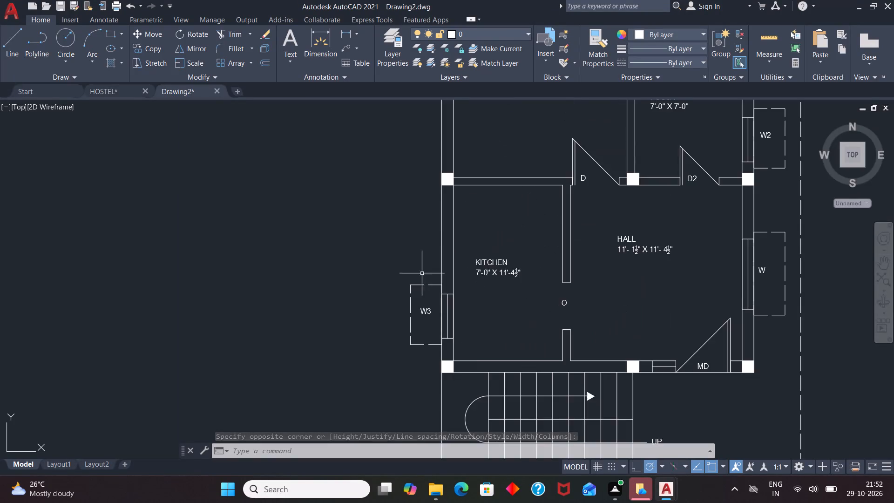
{"action": "scroll", "coordinate": [402, 269], "scroll_direction": "down", "scroll_amount": 1}
{"action": "scroll", "coordinate": [447, 274], "scroll_direction": "down", "scroll_amount": 1}
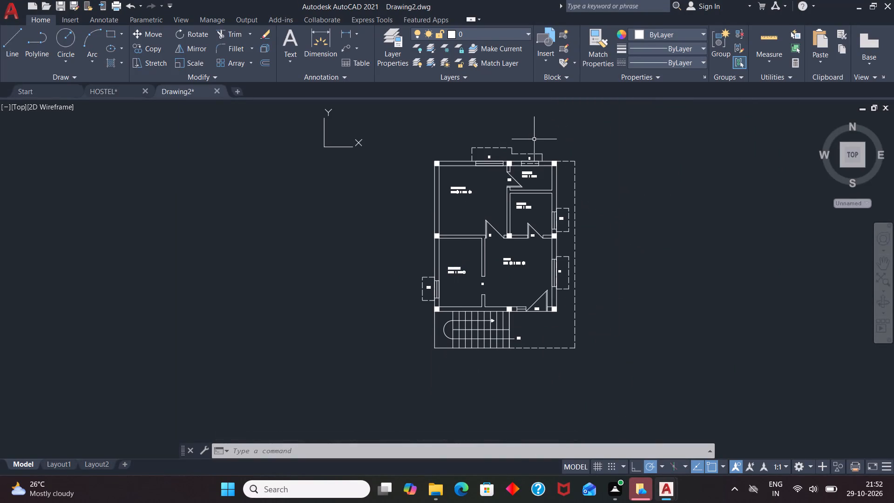
{"action": "scroll", "coordinate": [591, 222], "scroll_direction": "up", "scroll_amount": 2}
{"action": "scroll", "coordinate": [365, 205], "scroll_direction": "down", "scroll_amount": 2}
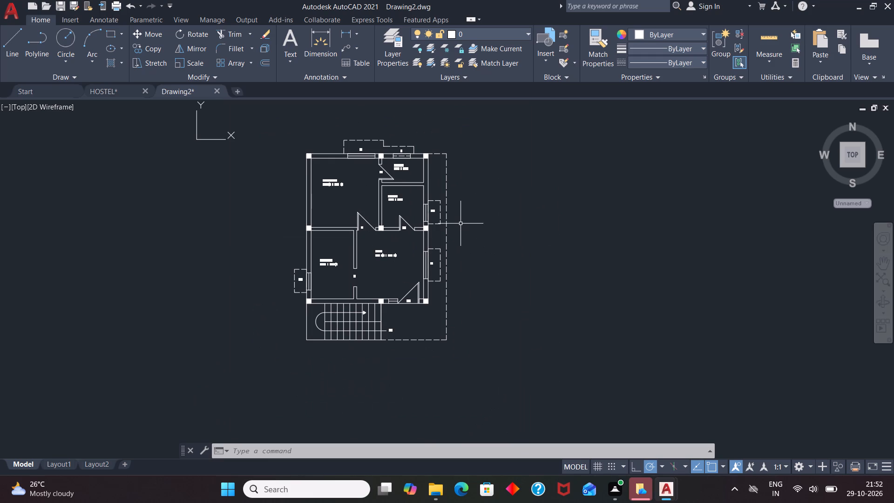
{"action": "type", "text": "REC"}
{"action": "key", "text": "Return"}
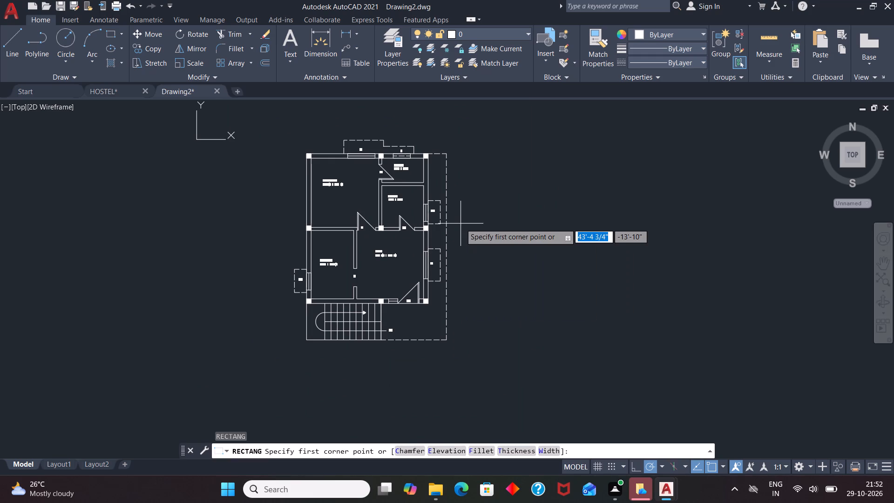
{"action": "left_click_drag", "start_coordinate": [555, 165], "coordinate": [557, 177]}
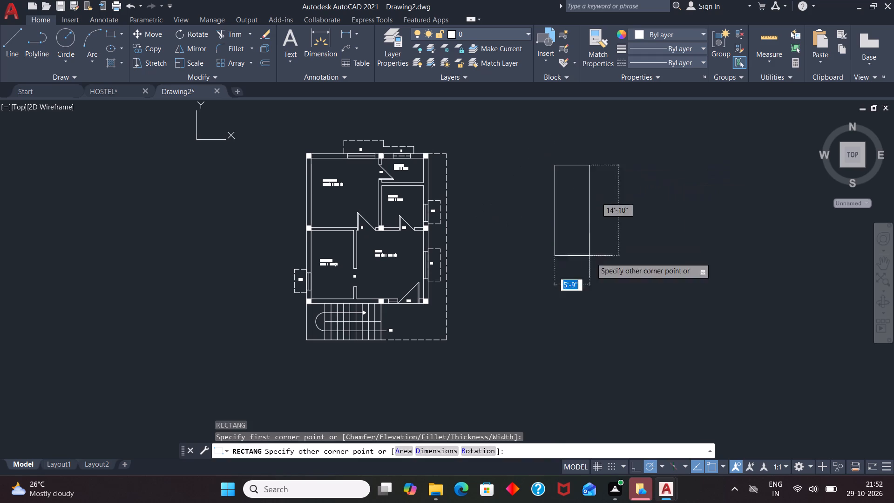
{"action": "left_click", "coordinate": [701, 328]}
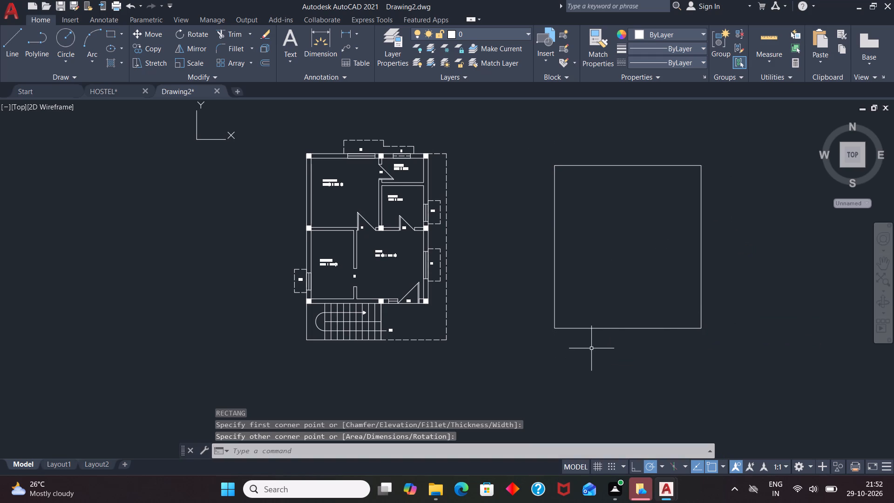
Offset the new rectangle 9" inward to form a double outline.
{"action": "key", "text": "o"}
{"action": "key", "text": "Return"}
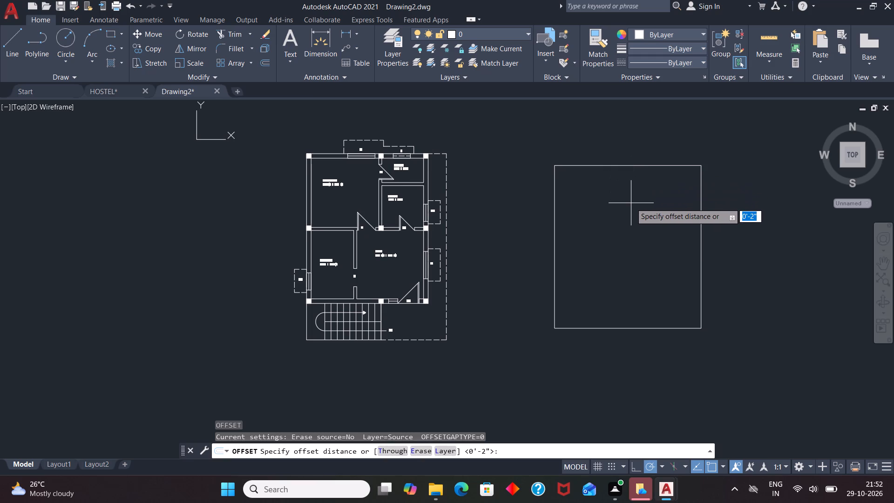
{"action": "key", "text": "9"}
{"action": "key", "text": "Return"}
{"action": "left_click", "coordinate": [642, 166]}
{"action": "left_click", "coordinate": [649, 198]}
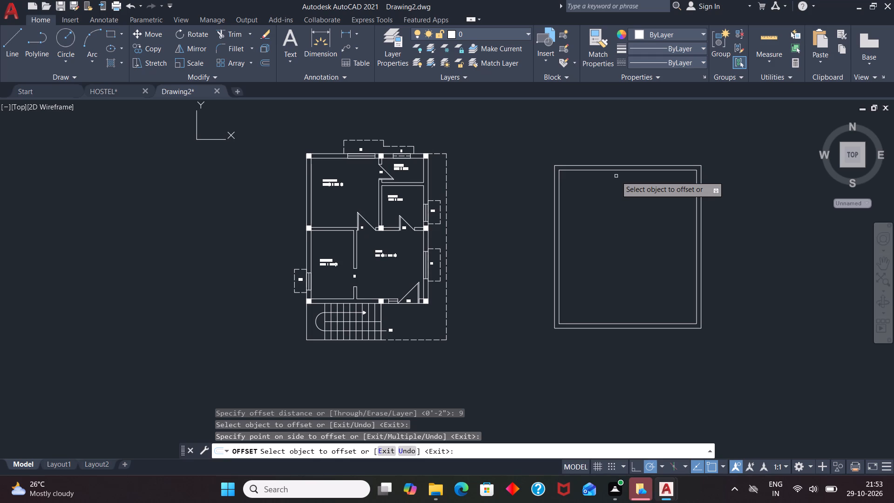
{"action": "key", "text": "Escape"}
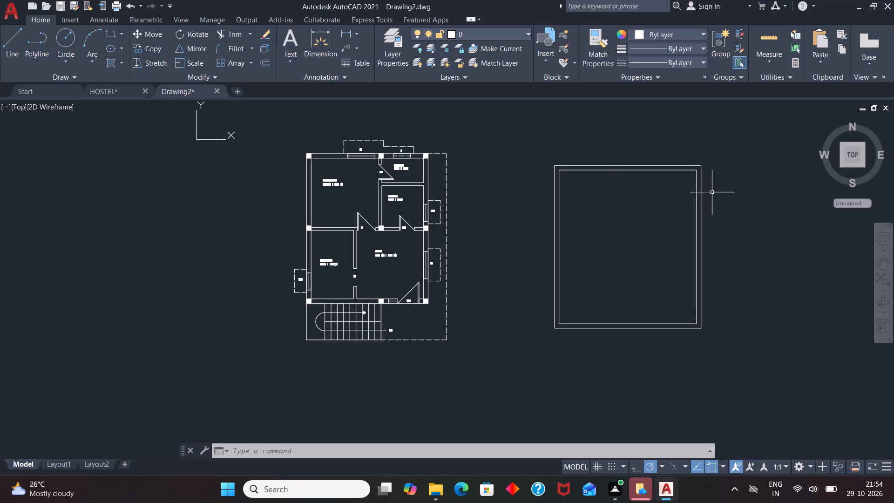
Explode the inner and outer rectangles of the double outline into separate lines.
{"action": "scroll", "coordinate": [728, 182], "scroll_direction": "up", "scroll_amount": 3}
{"action": "scroll", "coordinate": [595, 178], "scroll_direction": "down", "scroll_amount": 3}
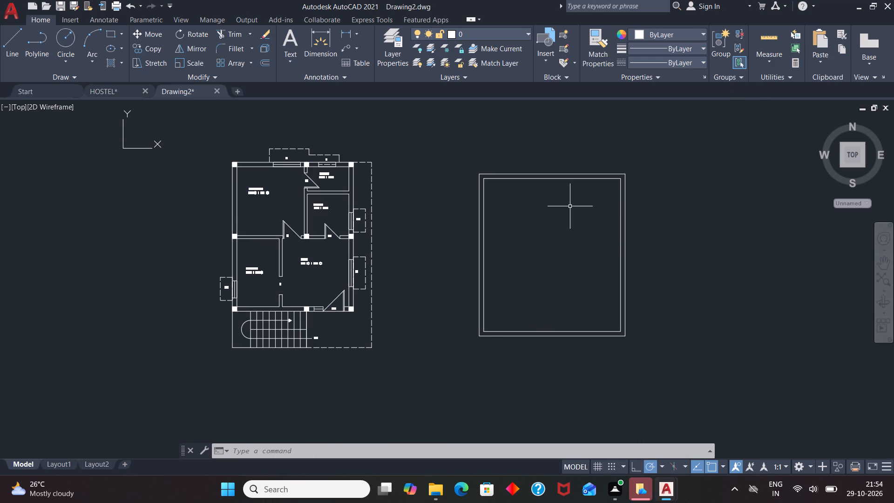
{"action": "left_click", "coordinate": [619, 220]}
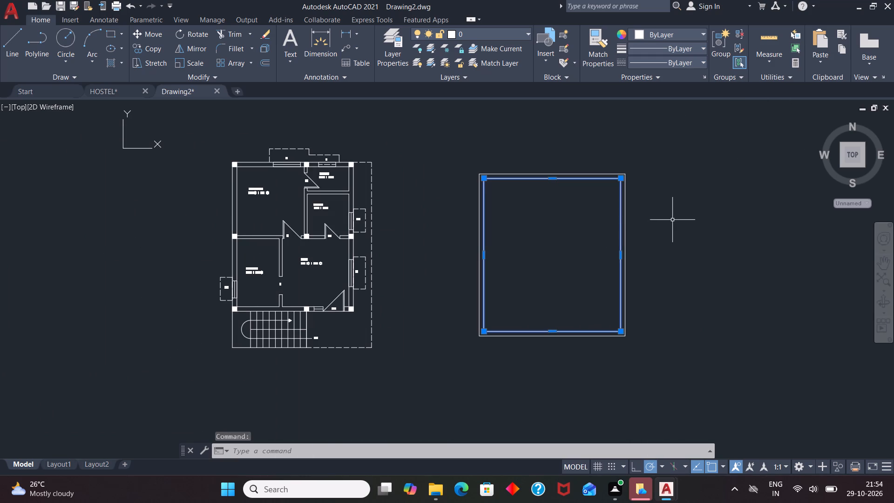
{"action": "key", "text": "x"}
{"action": "key", "text": "Return"}
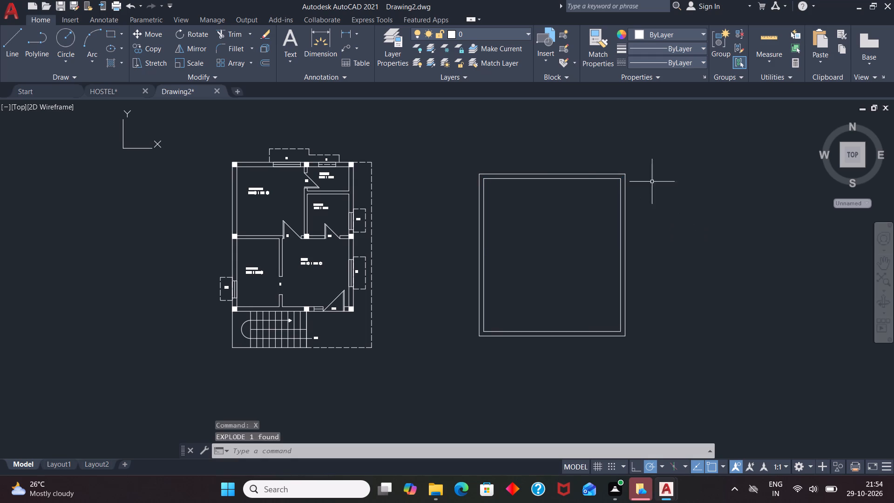
{"action": "left_click", "coordinate": [595, 174]}
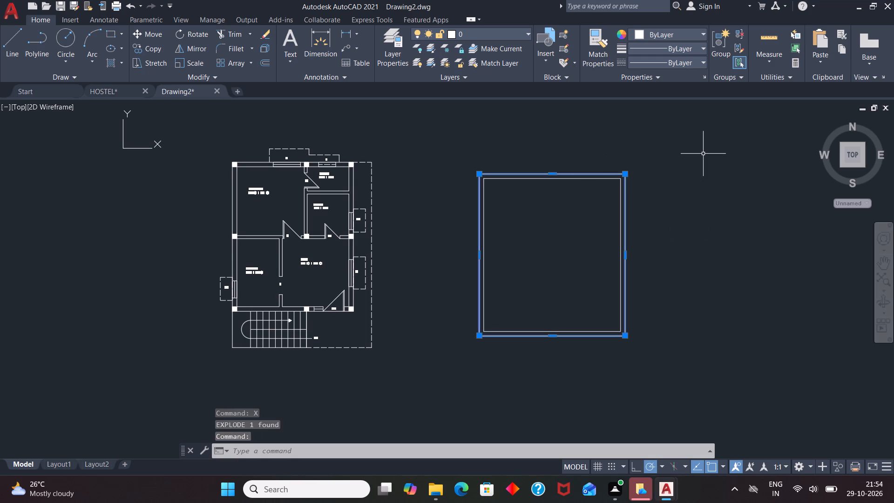
{"action": "key", "text": "x"}
{"action": "key", "text": "Return"}
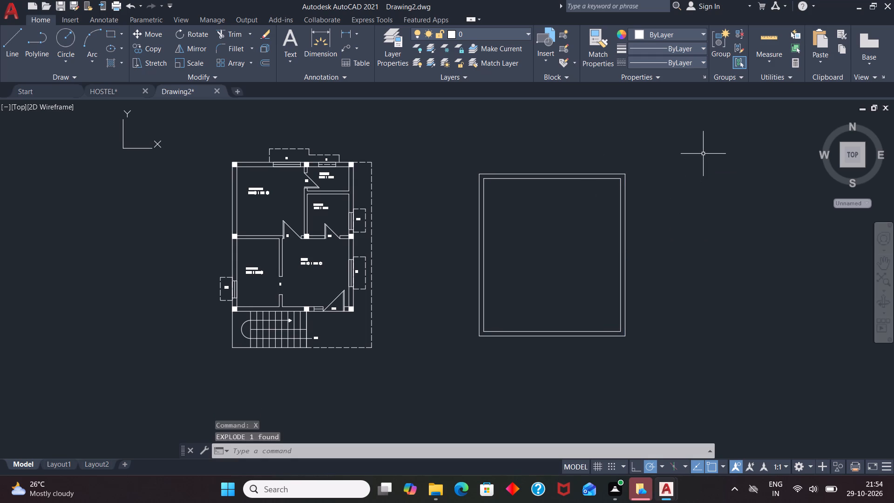
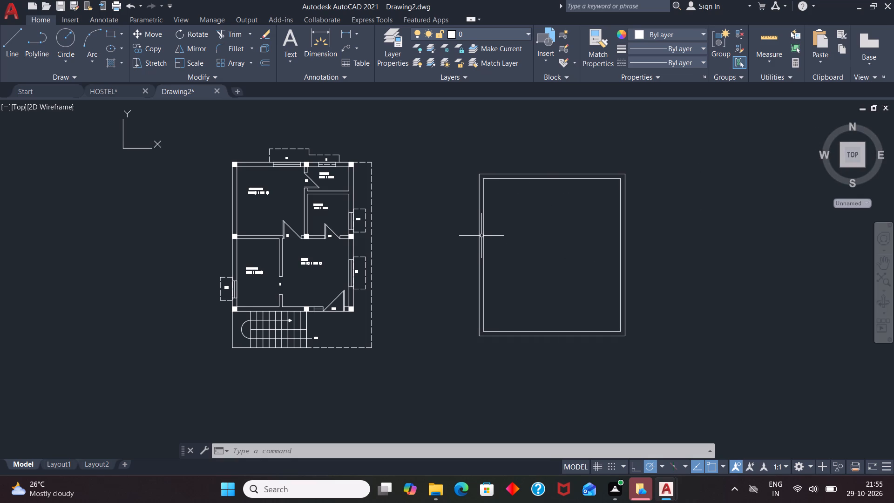
Offset the second outline's inner left wall line 11' inward, and offset that new line 6" further to form a vertical partition wall.
{"action": "key", "text": "o"}
{"action": "key", "text": "Return"}
{"action": "type", "text": "11'"}
{"action": "key", "text": "Return"}
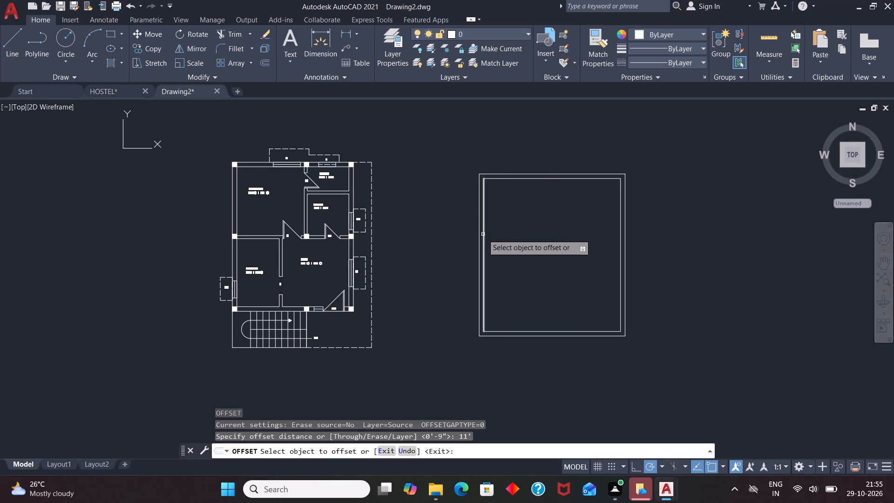
{"action": "left_click", "coordinate": [483, 234]}
{"action": "left_click", "coordinate": [543, 264]}
{"action": "left_click_drag", "start_coordinate": [551, 263], "coordinate": [567, 263]}
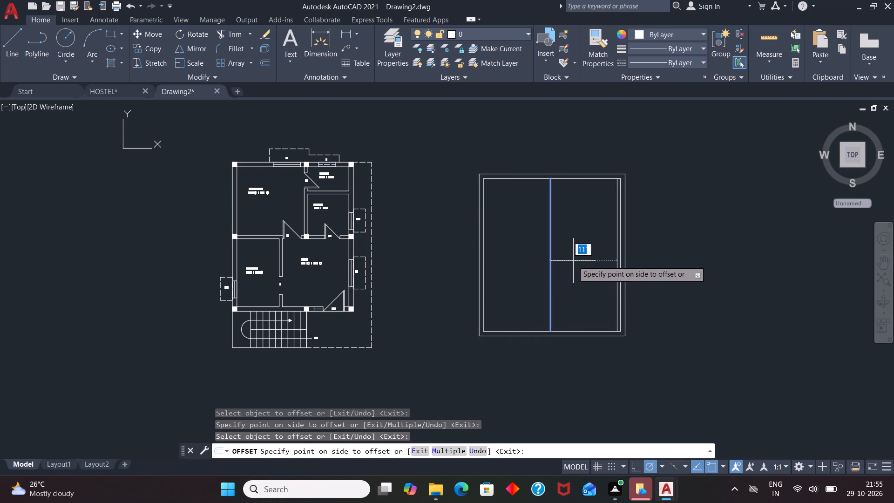
{"action": "key", "text": "6"}
{"action": "key", "text": "Return"}
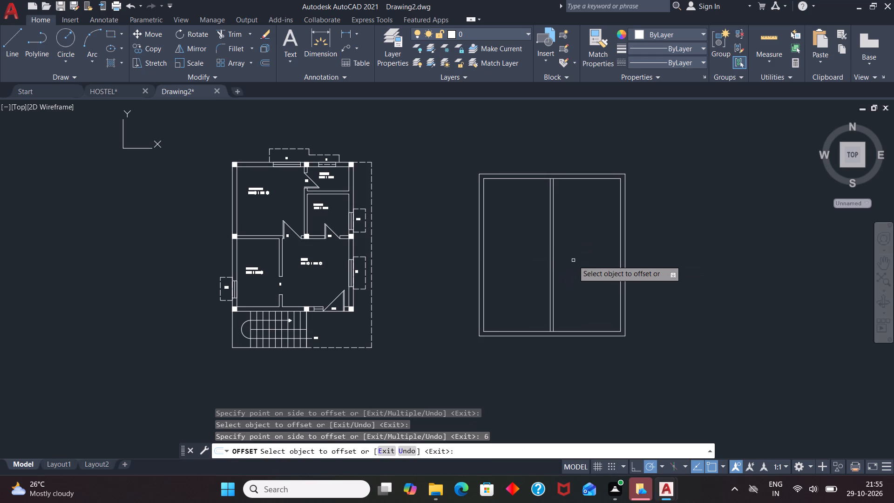
{"action": "key", "text": "space"}
Break the inner top wall line at the points where the partition's two faces meet it.
{"action": "type", "text": "BR"}
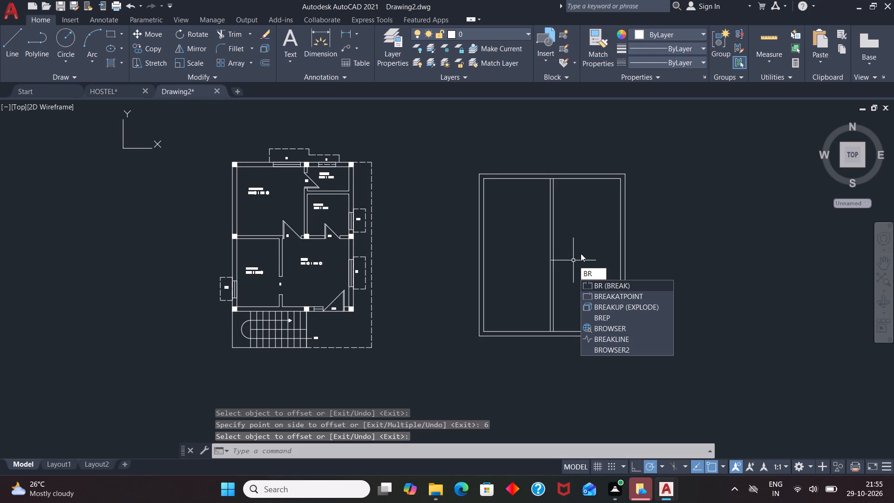
{"action": "left_click", "coordinate": [600, 294]}
{"action": "scroll", "coordinate": [543, 181], "scroll_direction": "up", "scroll_amount": 2}
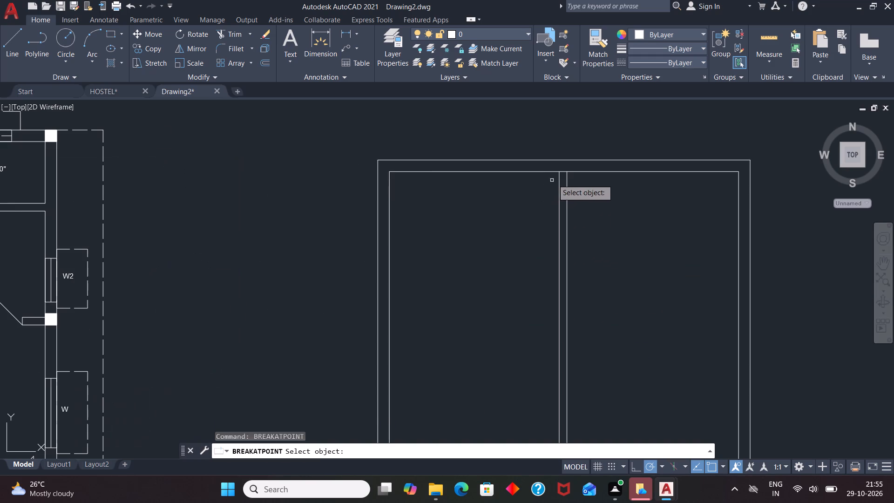
{"action": "left_click", "coordinate": [554, 173]}
{"action": "left_click", "coordinate": [550, 174]}
{"action": "left_click", "coordinate": [551, 172]}
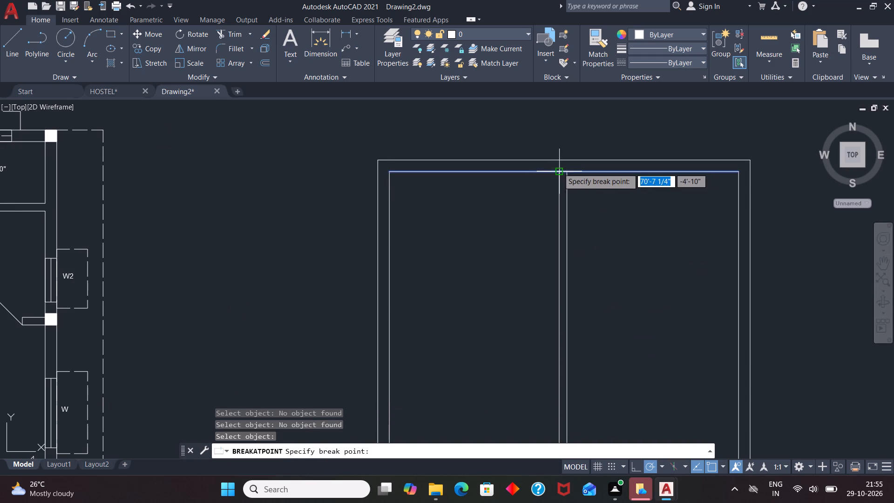
{"action": "left_click", "coordinate": [556, 172]}
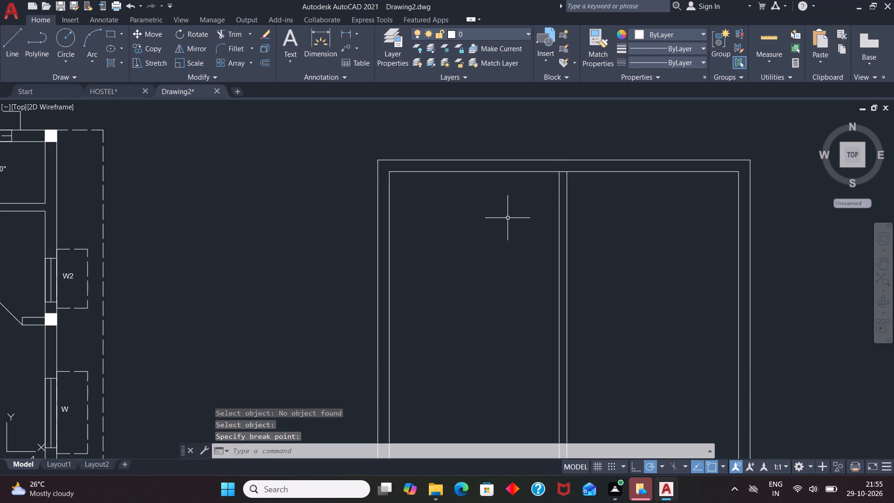
{"action": "type", "text": "BR"}
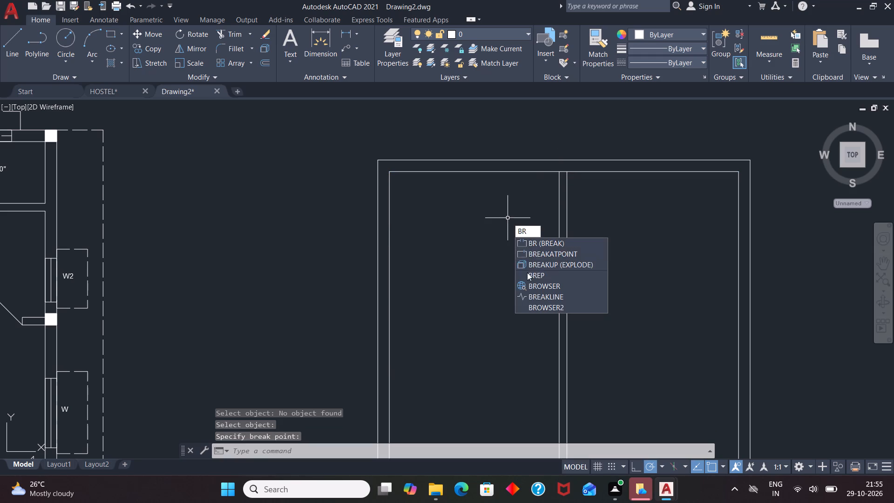
{"action": "left_click", "coordinate": [540, 251]}
{"action": "left_click", "coordinate": [613, 170]}
{"action": "left_click", "coordinate": [568, 173]}
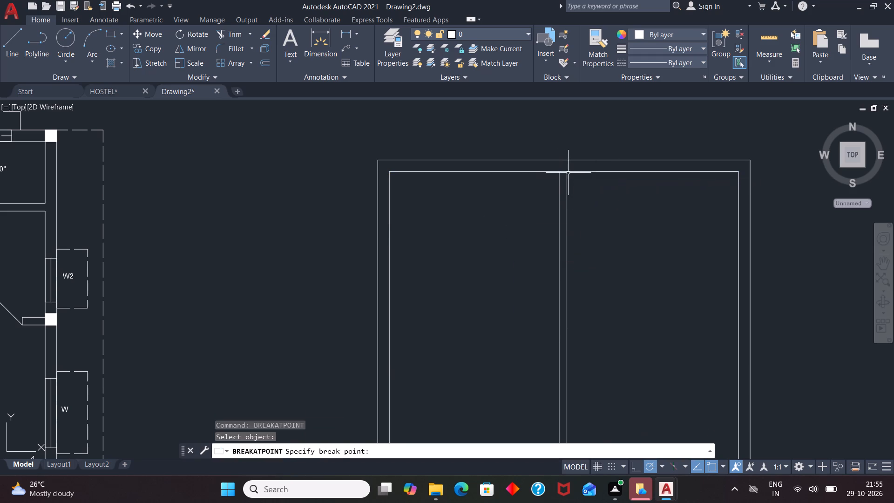
{"action": "scroll", "coordinate": [596, 222], "scroll_direction": "down", "scroll_amount": 2}
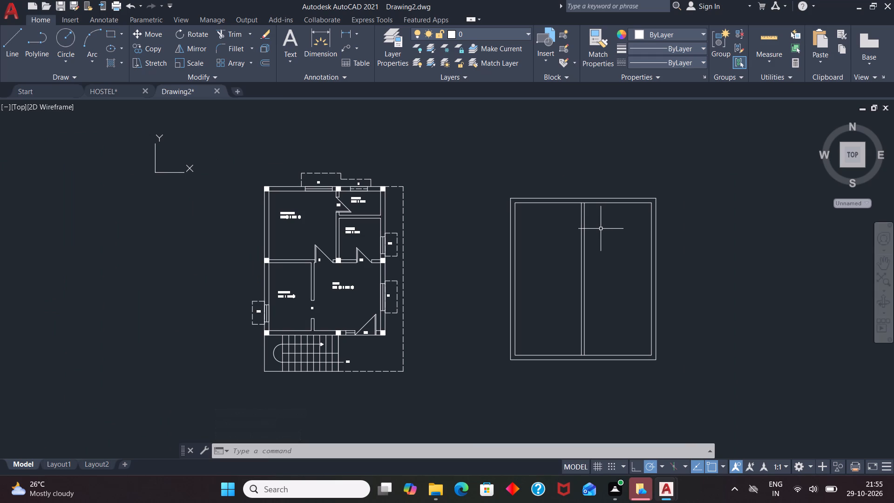
Offset the inner top wall line downward by 11' in the left bay and by 7' in the right bay.
{"action": "key", "text": "o"}
{"action": "key", "text": "Return"}
{"action": "type", "text": "11'"}
{"action": "key", "text": "Return"}
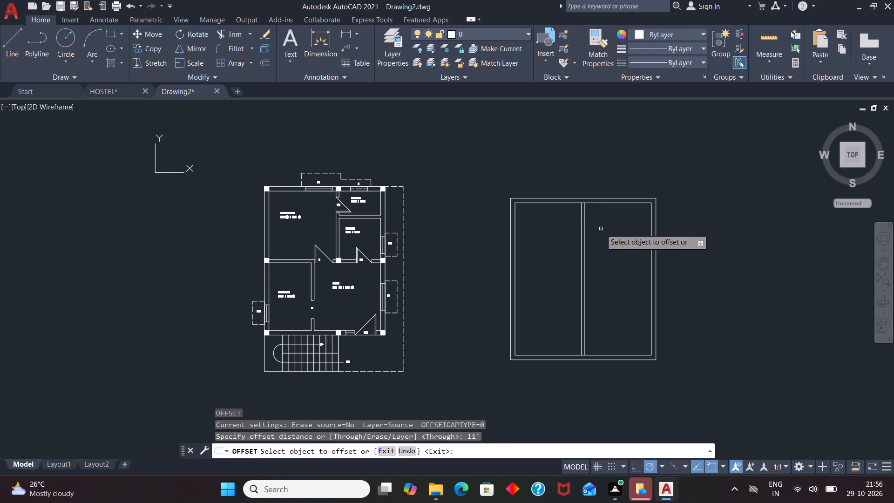
{"action": "left_click", "coordinate": [568, 203]}
{"action": "left_click", "coordinate": [563, 235]}
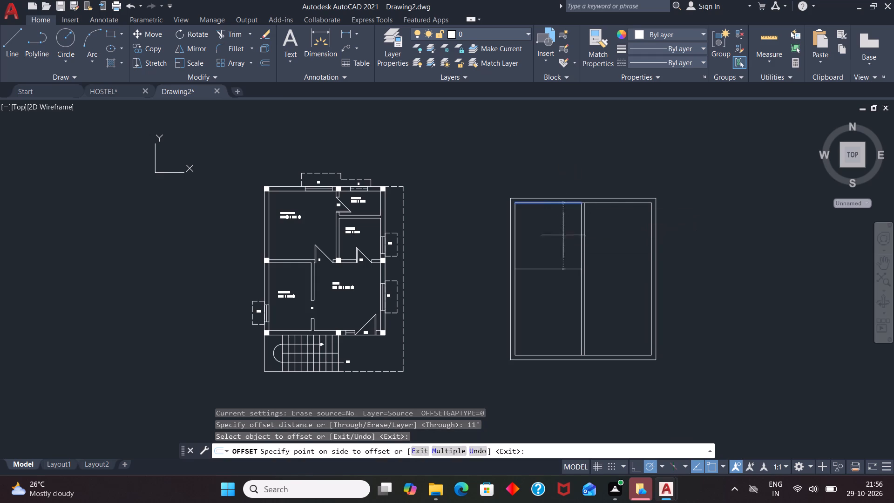
{"action": "left_click_drag", "start_coordinate": [612, 204], "coordinate": [612, 211]}
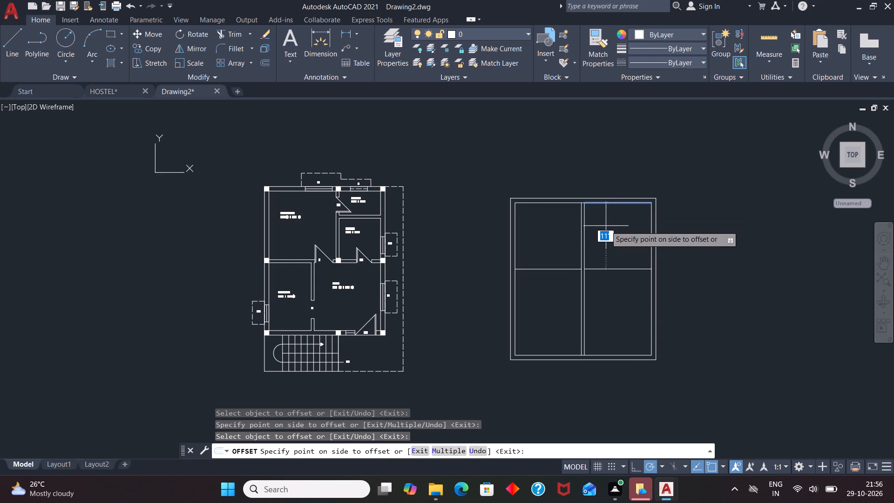
{"action": "type", "text": "7'"}
{"action": "key", "text": "Return"}
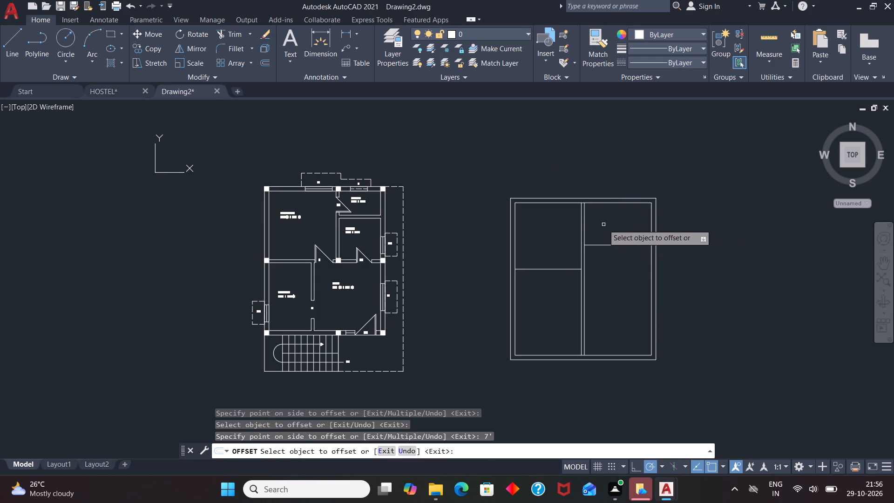
Offset the right and left cross lines 6" downward to form two horizontal partition walls.
{"action": "left_click", "coordinate": [595, 243]}
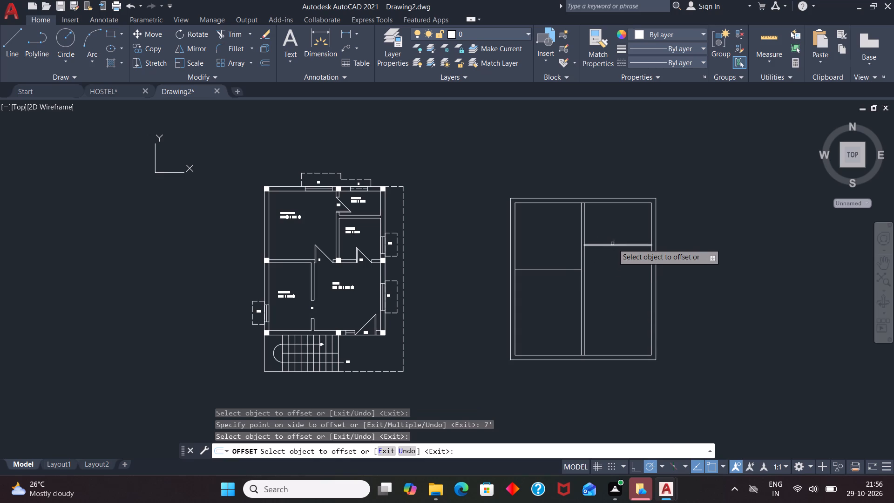
{"action": "left_click", "coordinate": [614, 245]}
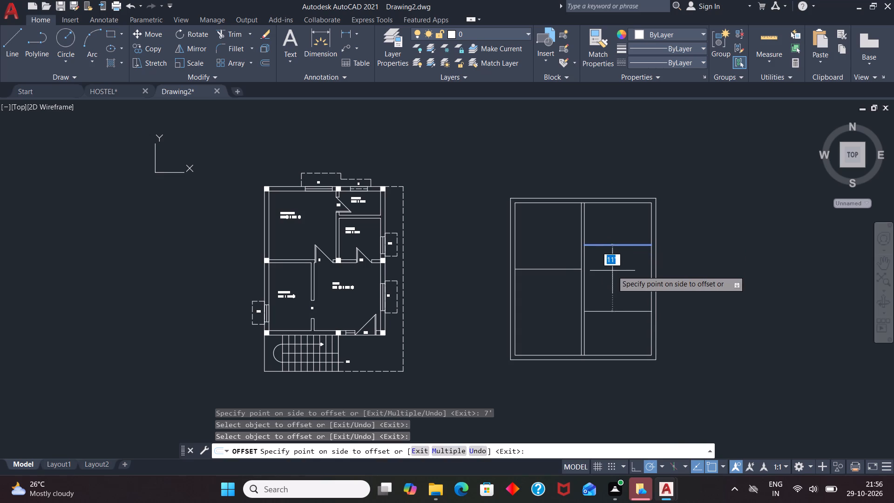
{"action": "type", "text": "6\\"}
{"action": "key", "text": "BackSpace"}
{"action": "key", "text": "Return"}
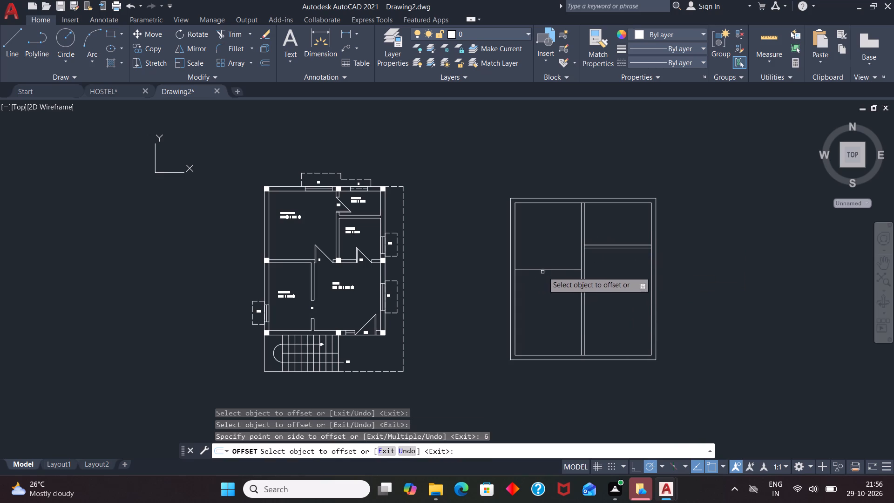
{"action": "left_click", "coordinate": [544, 270]}
{"action": "key", "text": "6"}
{"action": "key", "text": "Return"}
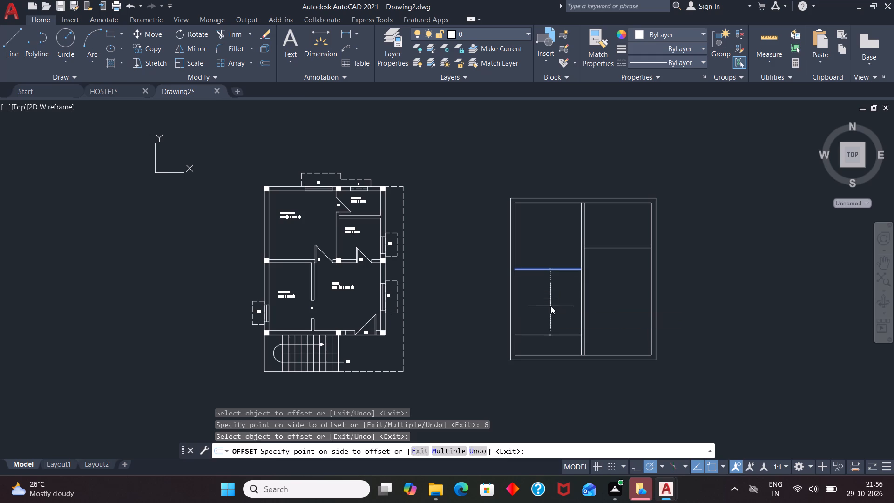
{"action": "scroll", "coordinate": [585, 261], "scroll_direction": "up", "scroll_amount": 2}
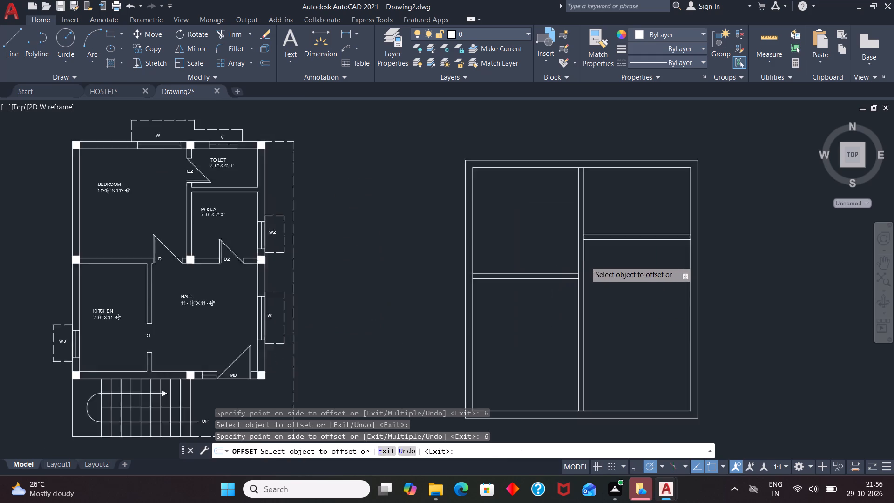
{"action": "key", "text": "space"}
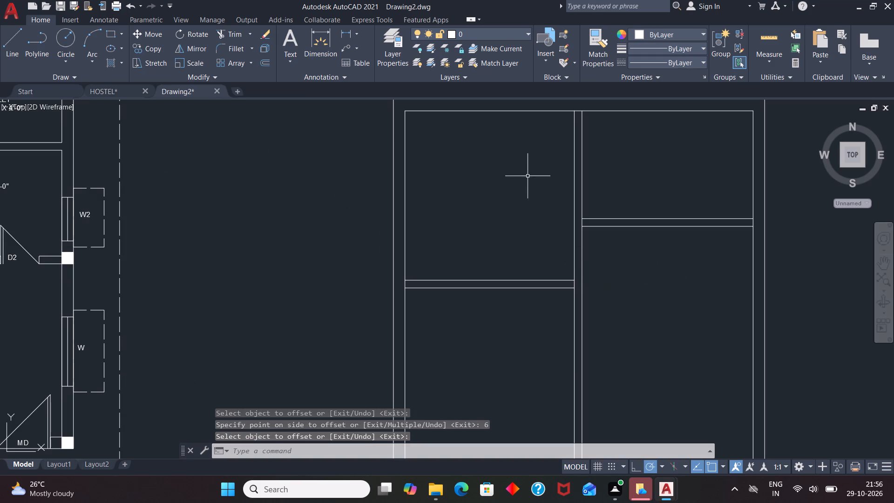
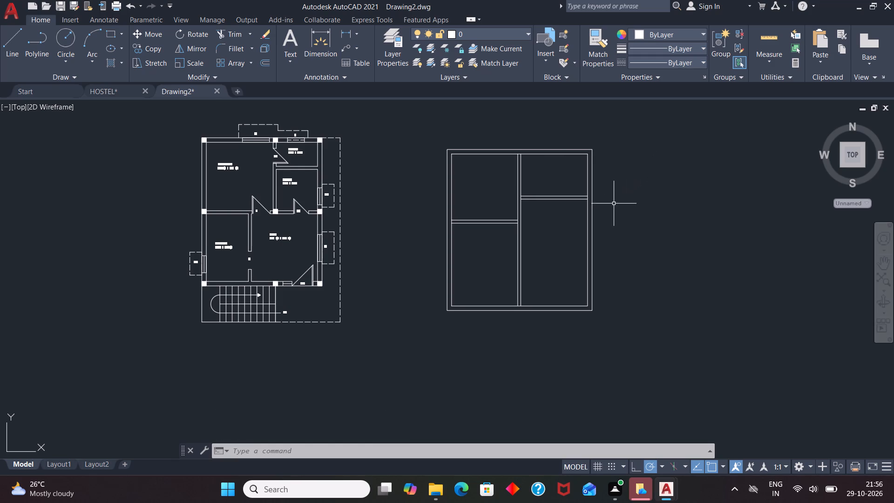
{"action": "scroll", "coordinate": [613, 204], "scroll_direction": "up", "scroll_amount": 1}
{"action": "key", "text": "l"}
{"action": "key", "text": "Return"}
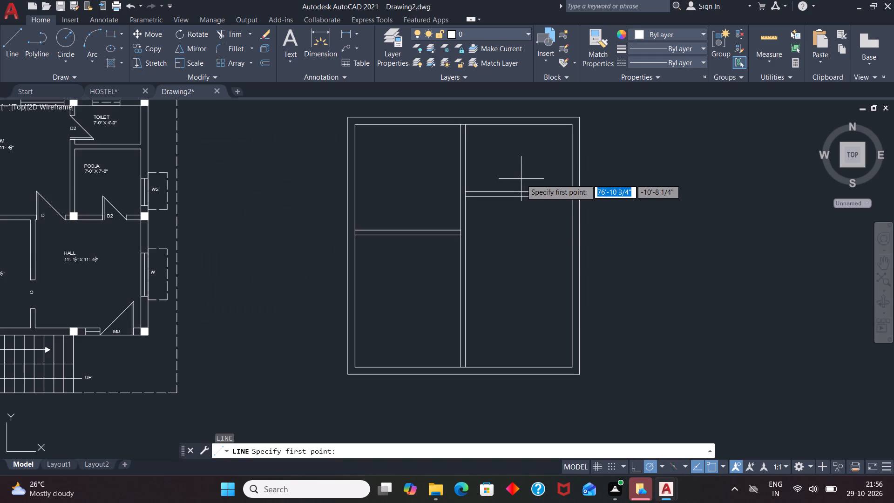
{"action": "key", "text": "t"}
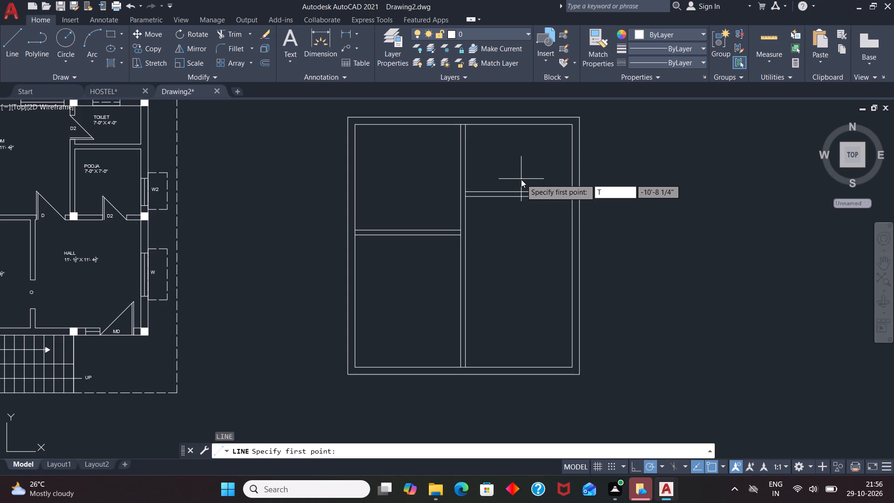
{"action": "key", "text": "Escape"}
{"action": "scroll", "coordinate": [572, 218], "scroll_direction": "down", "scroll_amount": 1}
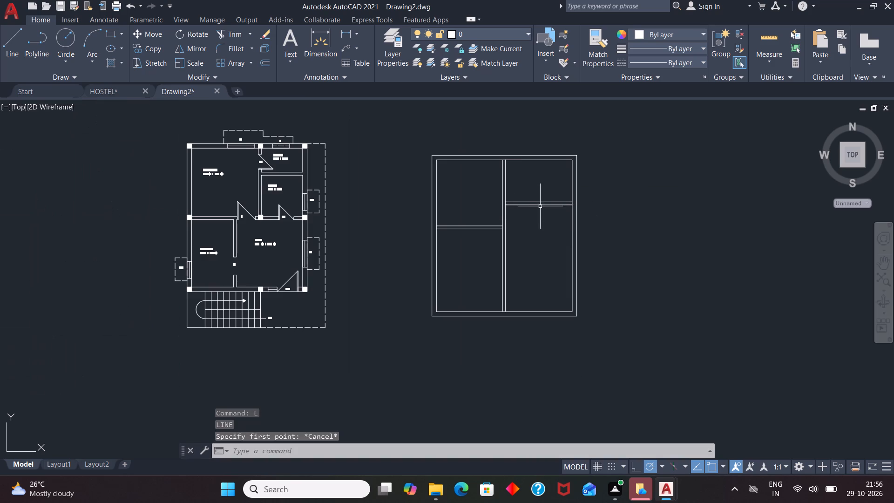
Draw a short line across the second plan's vertical partition, tracked 6" above its junction with the right horizontal partition.
{"action": "scroll", "coordinate": [541, 206], "scroll_direction": "up", "scroll_amount": 1}
{"action": "key", "text": "l"}
{"action": "key", "text": "Return"}
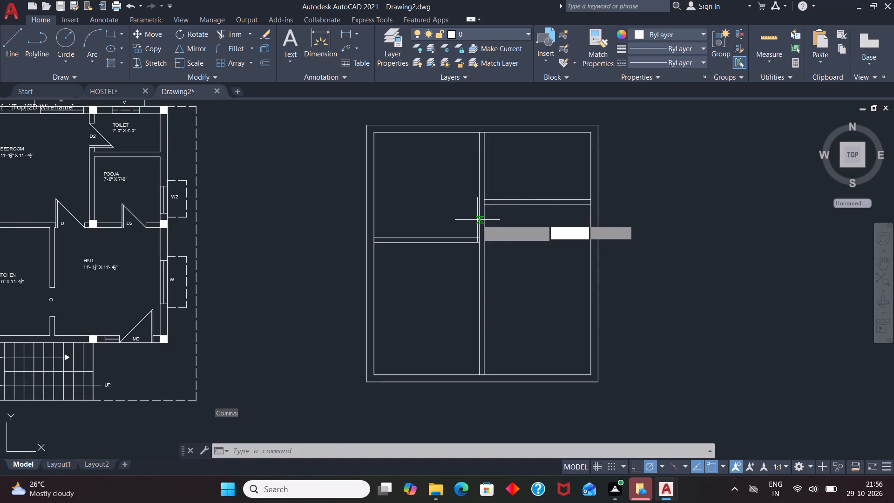
{"action": "type", "text": "TK"}
{"action": "key", "text": "Return"}
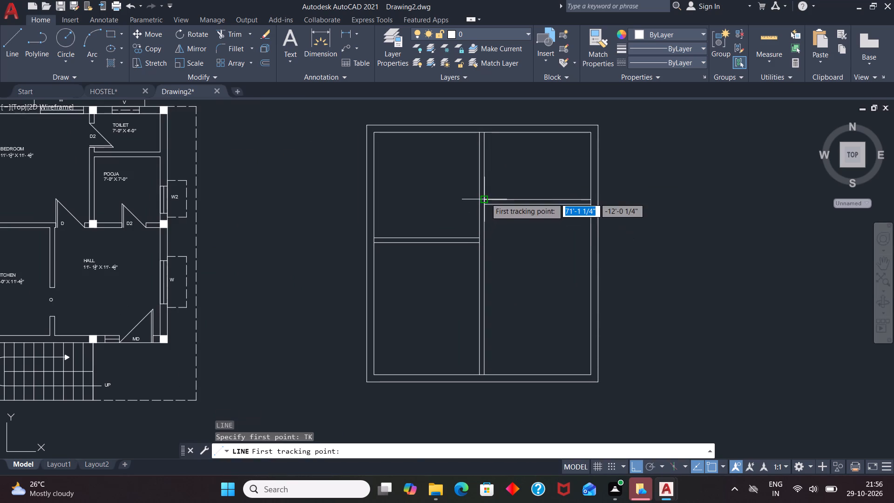
{"action": "left_click", "coordinate": [486, 198]}
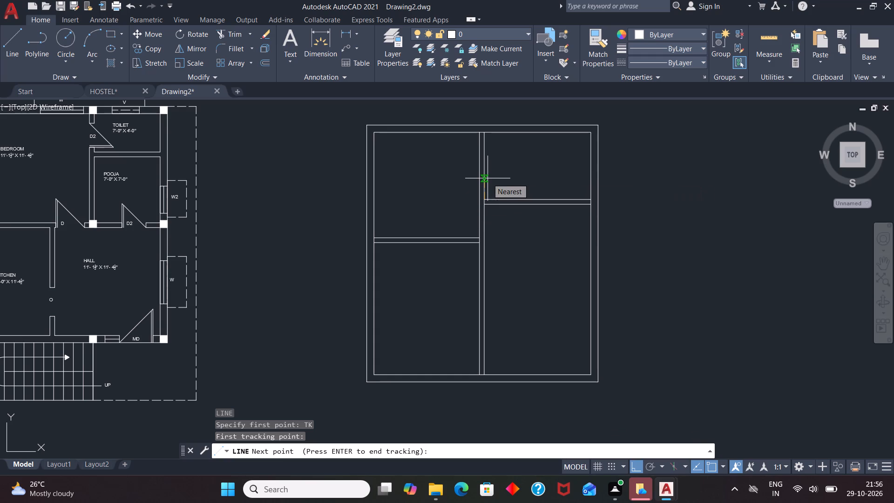
{"action": "key", "text": "6"}
{"action": "key", "text": "Return"}
{"action": "key", "text": "Return"}
{"action": "scroll", "coordinate": [488, 186], "scroll_direction": "up", "scroll_amount": 4}
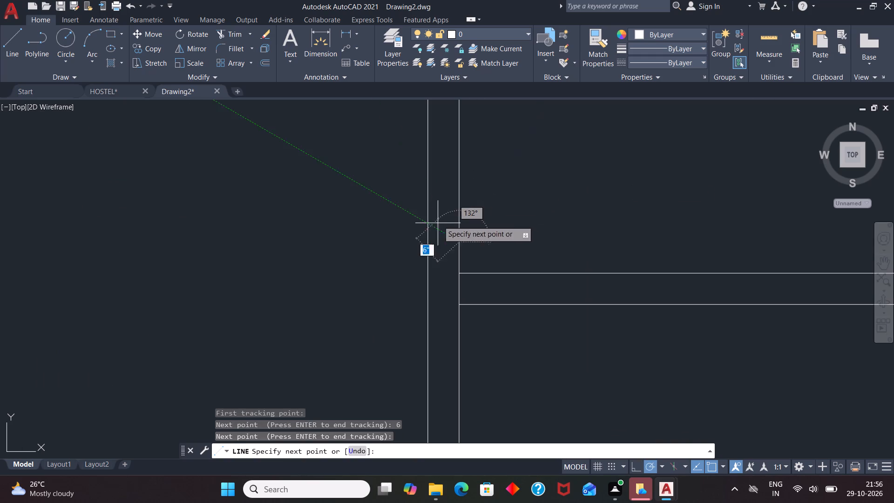
{"action": "left_click", "coordinate": [429, 241]}
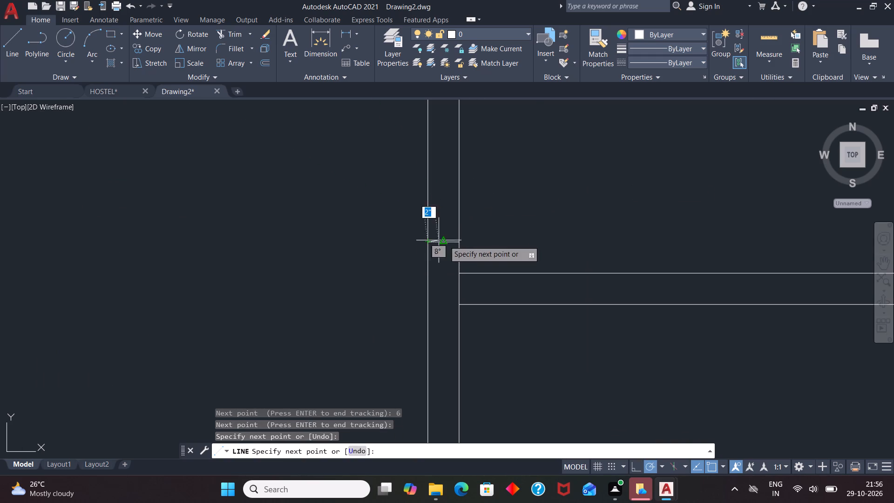
{"action": "key", "text": "Escape"}
{"action": "scroll", "coordinate": [488, 228], "scroll_direction": "down", "scroll_amount": 4}
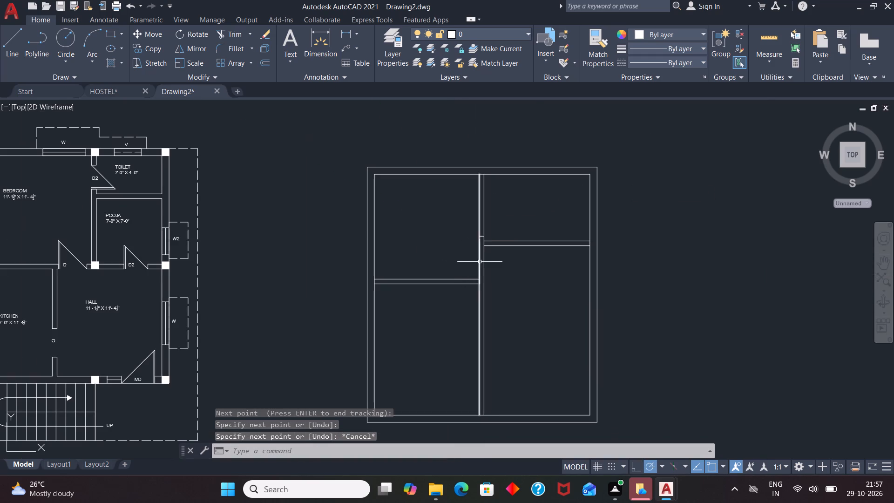
Trim the vertical partition's face lines where the right and left horizontal partitions join it.
{"action": "type", "text": "TR"}
{"action": "key", "text": "Return"}
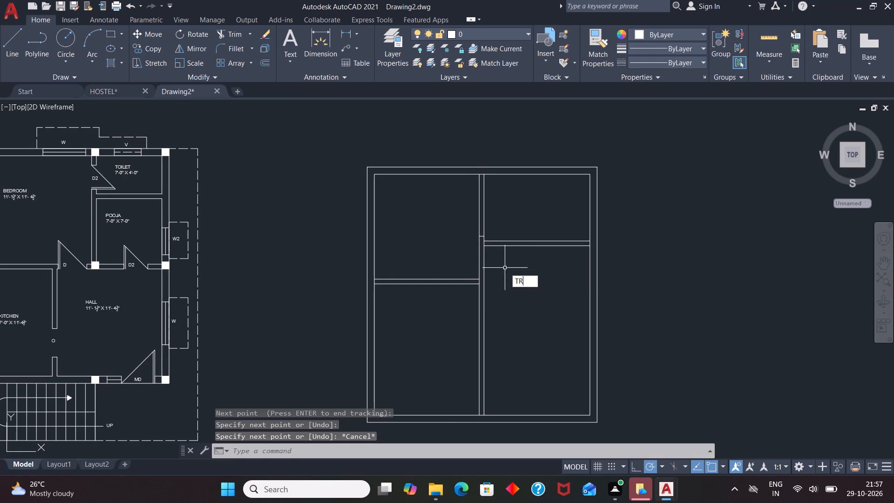
{"action": "scroll", "coordinate": [482, 236], "scroll_direction": "up", "scroll_amount": 2}
{"action": "left_click", "coordinate": [487, 251]}
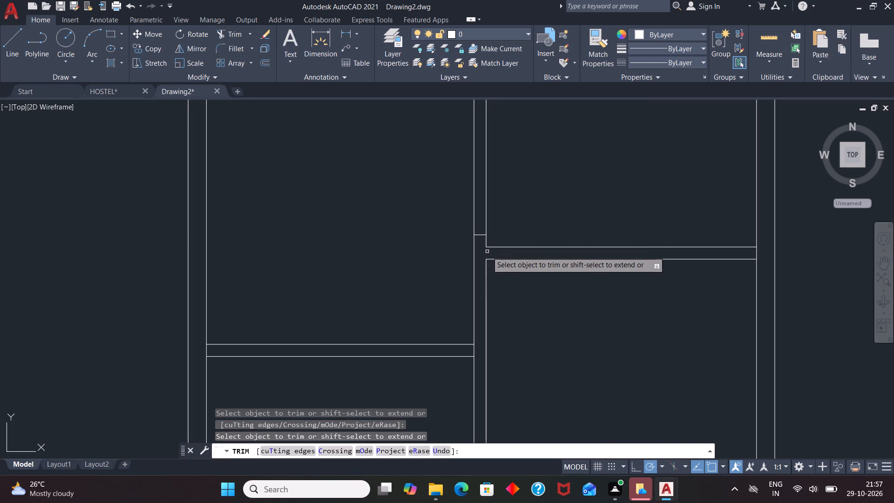
{"action": "key", "text": "space"}
{"action": "scroll", "coordinate": [548, 205], "scroll_direction": "down", "scroll_amount": 2}
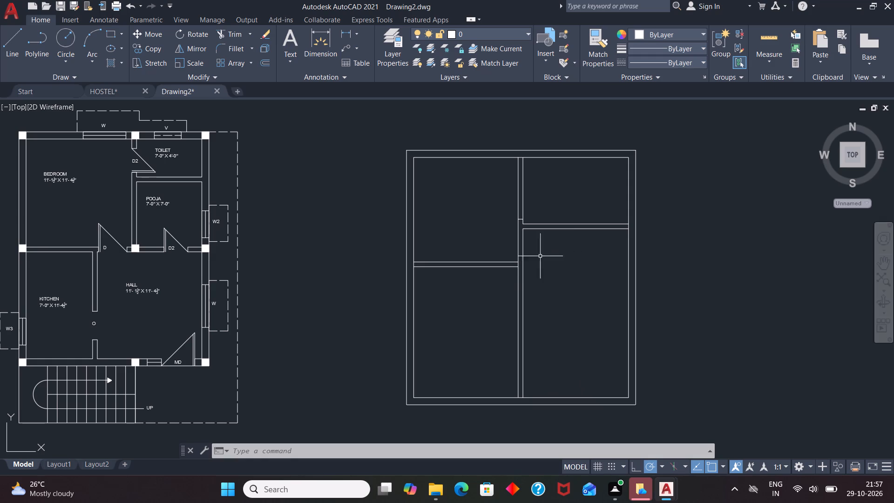
{"action": "type", "text": "TR"}
{"action": "key", "text": "Return"}
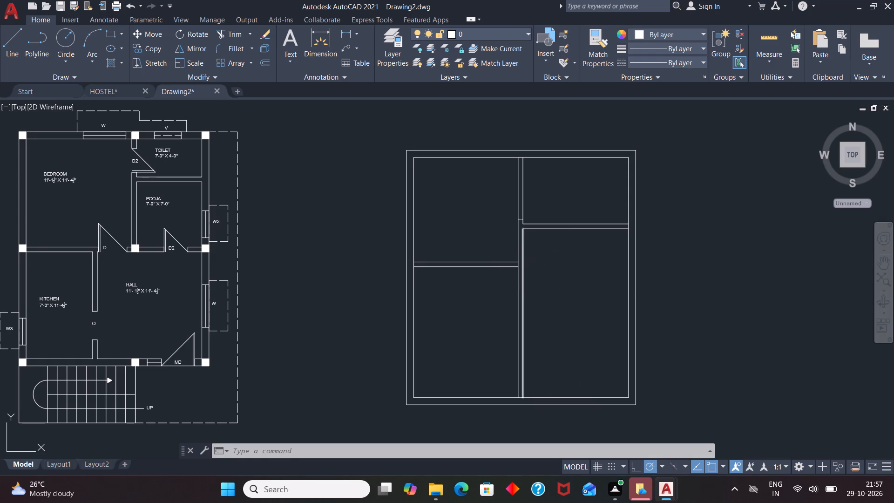
{"action": "scroll", "coordinate": [517, 264], "scroll_direction": "up", "scroll_amount": 2}
{"action": "left_click", "coordinate": [520, 267]}
{"action": "key", "text": "Escape"}
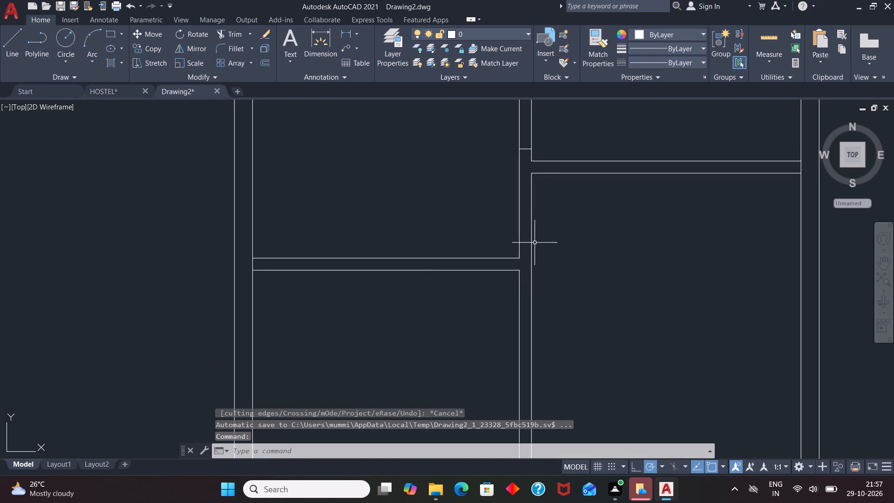
{"action": "scroll", "coordinate": [535, 244], "scroll_direction": "down", "scroll_amount": 3}
{"action": "scroll", "coordinate": [557, 272], "scroll_direction": "up", "scroll_amount": 1}
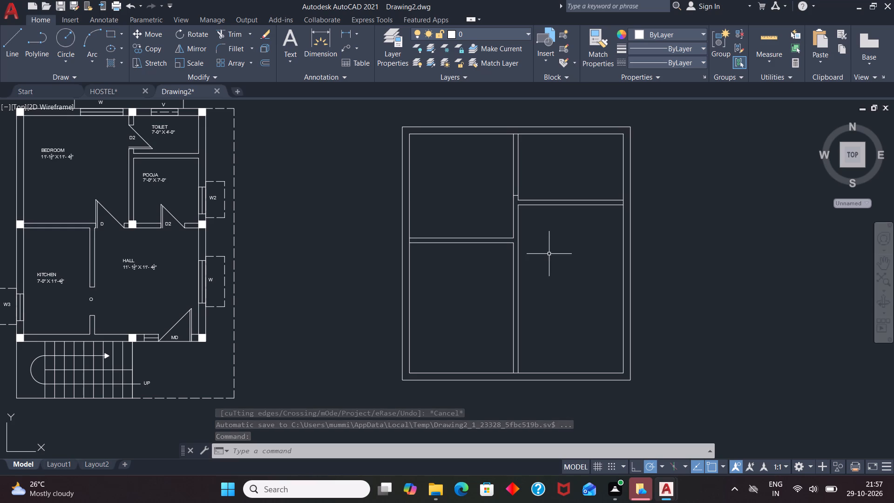
{"action": "scroll", "coordinate": [555, 256], "scroll_direction": "down", "scroll_amount": 1}
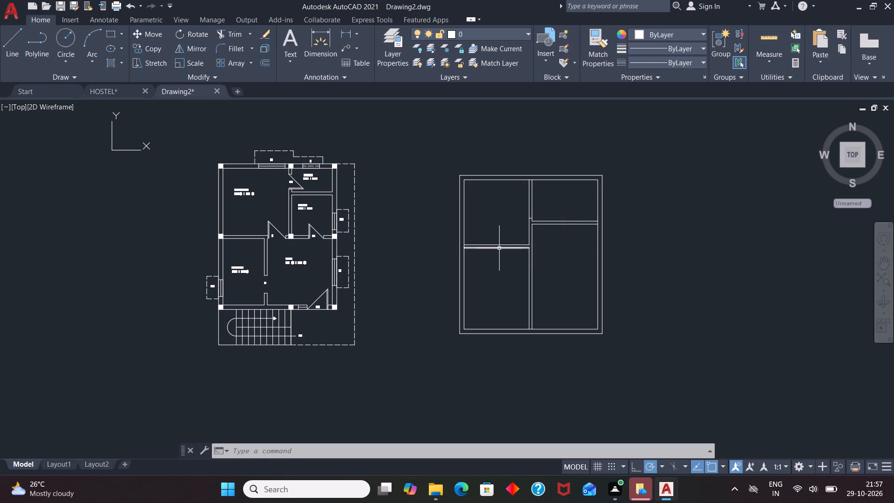
Offset the right horizontal partition's lower line 13' downward, and offset that new line 6" further to form another partition wall.
{"action": "scroll", "coordinate": [545, 258], "scroll_direction": "up", "scroll_amount": 1}
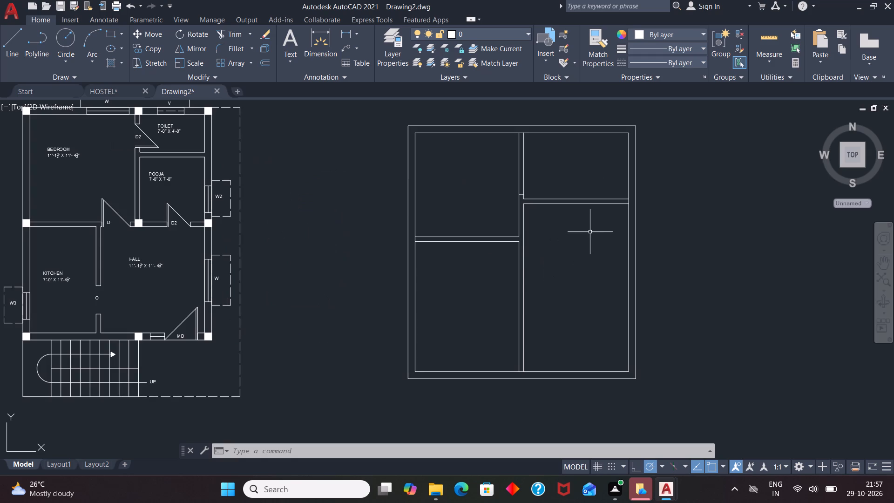
{"action": "key", "text": "o"}
{"action": "key", "text": "Return"}
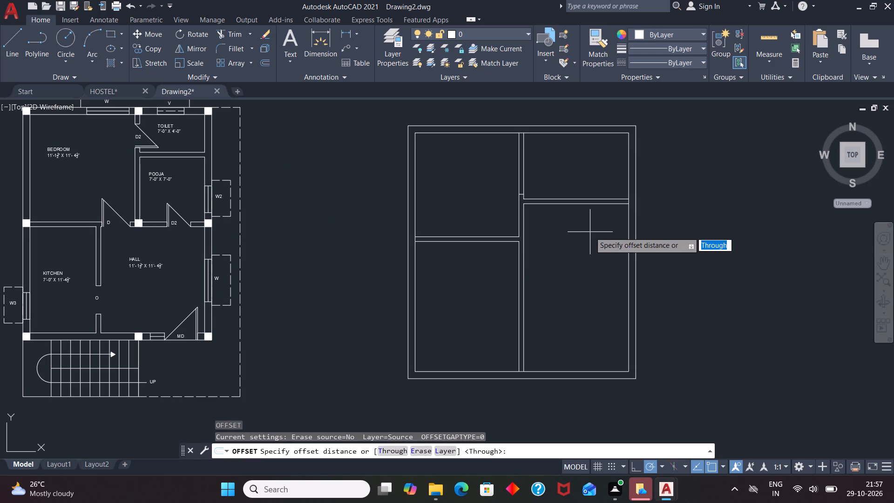
{"action": "type", "text": "13'"}
{"action": "key", "text": "Return"}
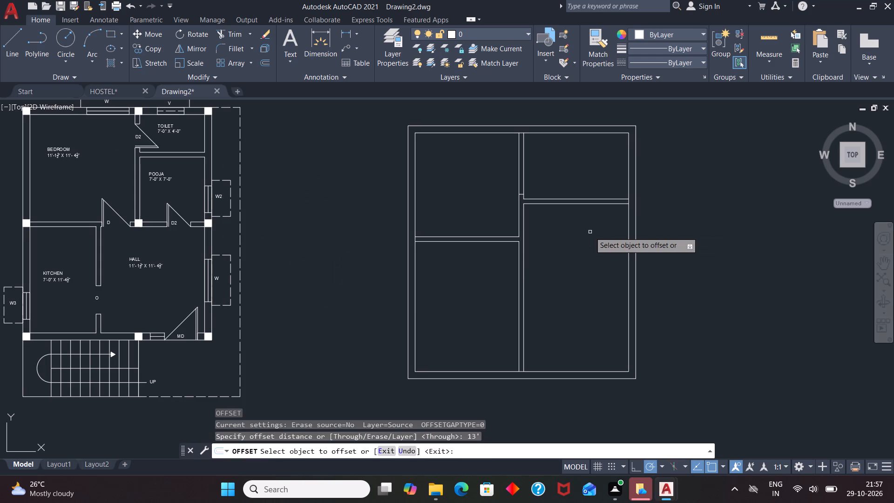
{"action": "left_click", "coordinate": [562, 202]}
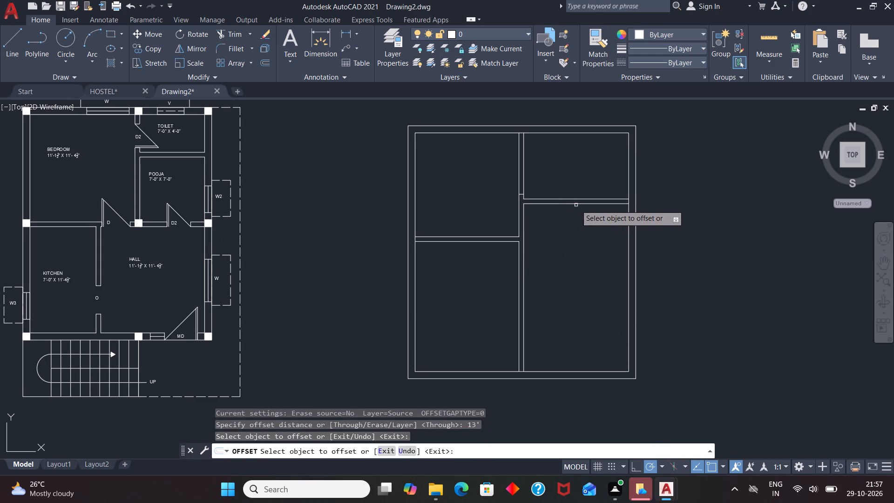
{"action": "left_click", "coordinate": [575, 204]}
{"action": "left_click", "coordinate": [560, 259]}
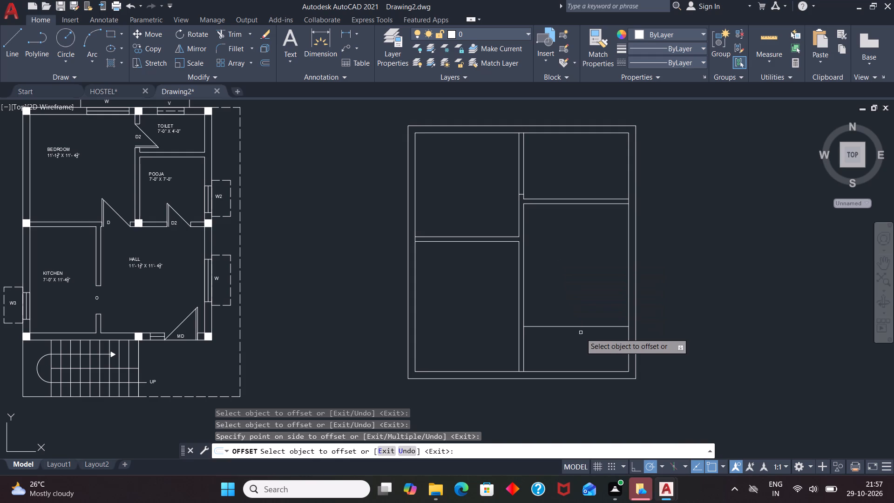
{"action": "left_click", "coordinate": [584, 326]}
{"action": "key", "text": "6"}
{"action": "key", "text": "Return"}
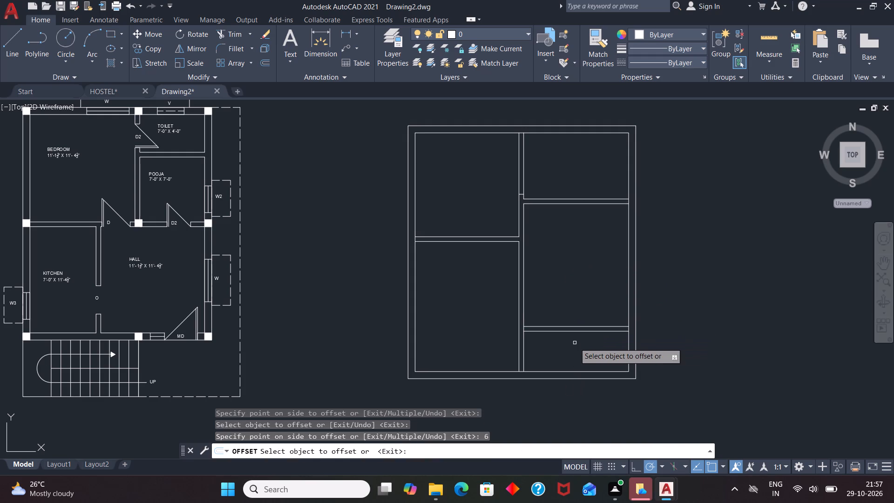
{"action": "scroll", "coordinate": [616, 254], "scroll_direction": "down", "scroll_amount": 1}
{"action": "key", "text": "Escape"}
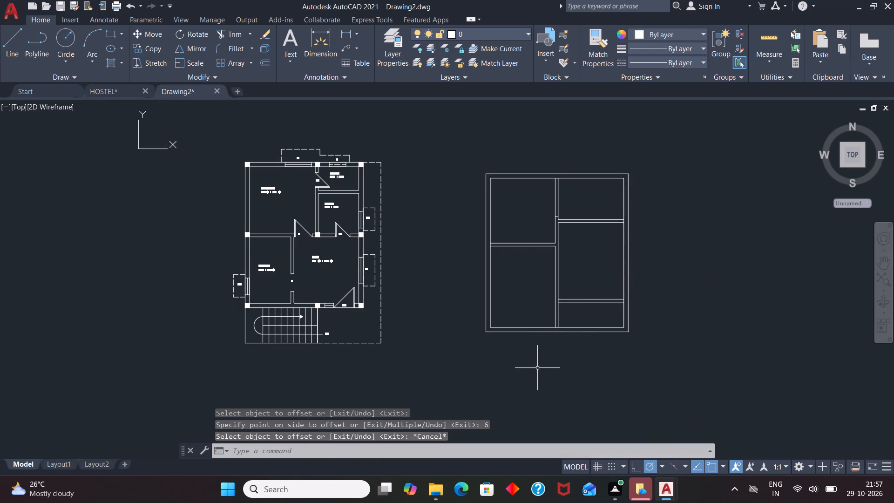
Draw a line from the second plan's outer bottom-left corner 6' down, continuing about 31' horizontally to the right.
{"action": "key", "text": "l"}
{"action": "key", "text": "Return"}
{"action": "left_click", "coordinate": [488, 332]}
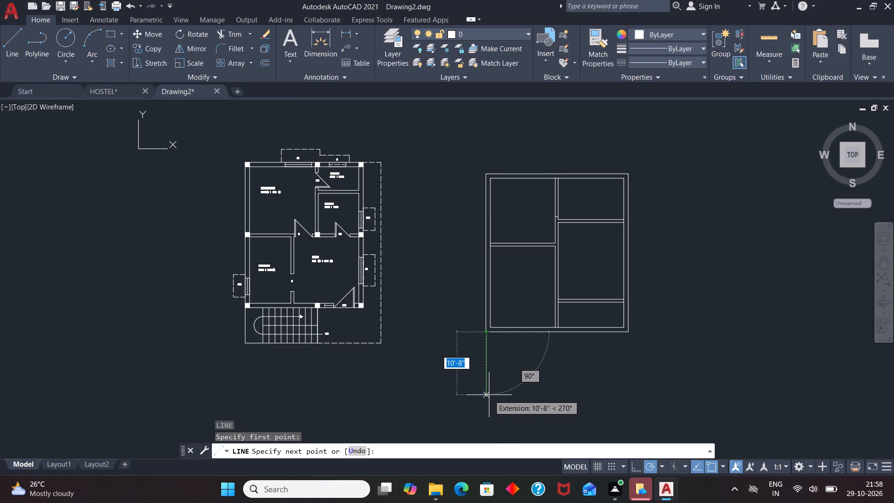
{"action": "type", "text": "6'"}
{"action": "key", "text": "Return"}
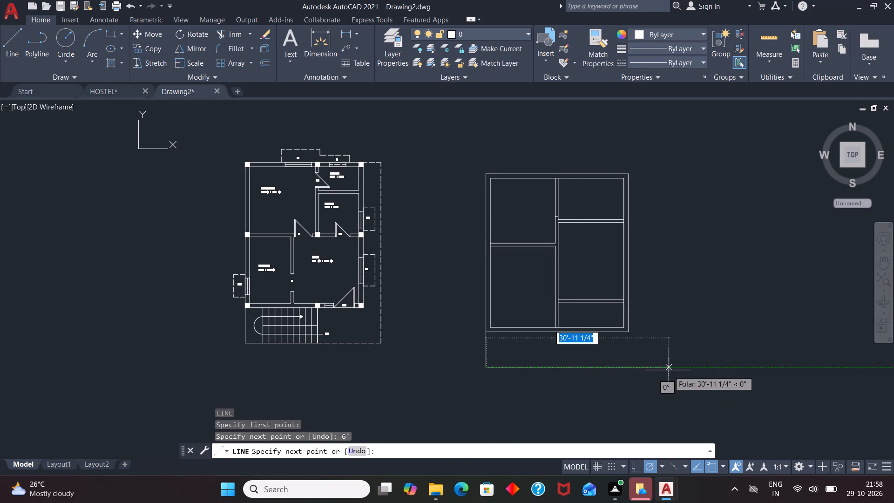
{"action": "left_click", "coordinate": [669, 370]}
{"action": "key", "text": "space"}
Draw a line from the outer top-right corner 3' to the right, continuing straight down to the lower horizontal line.
{"action": "key", "text": "l"}
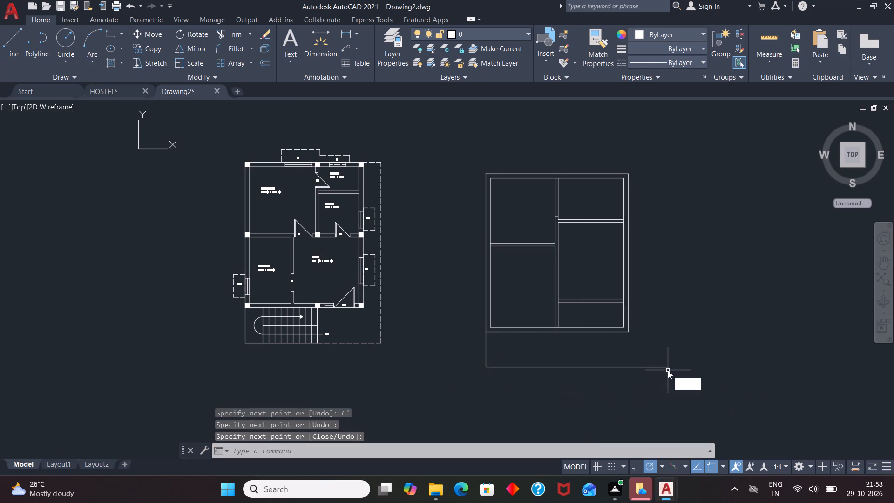
{"action": "key", "text": "Return"}
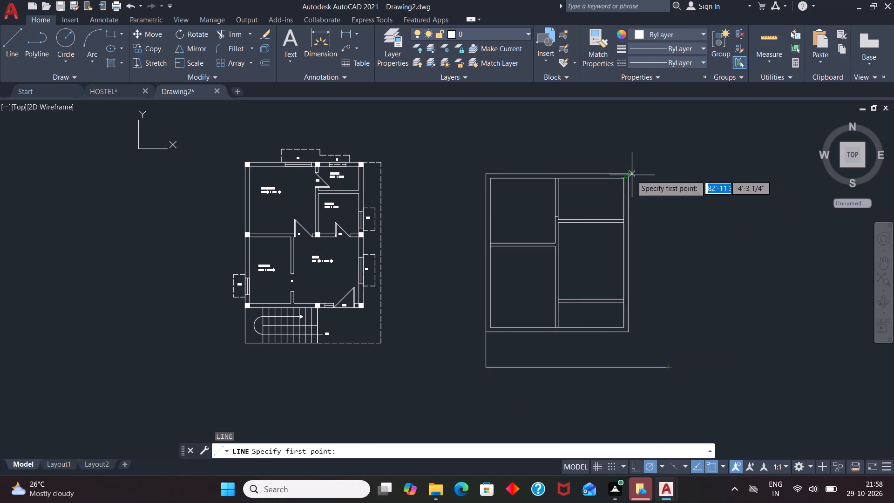
{"action": "left_click", "coordinate": [631, 175]}
{"action": "key", "text": "3"}
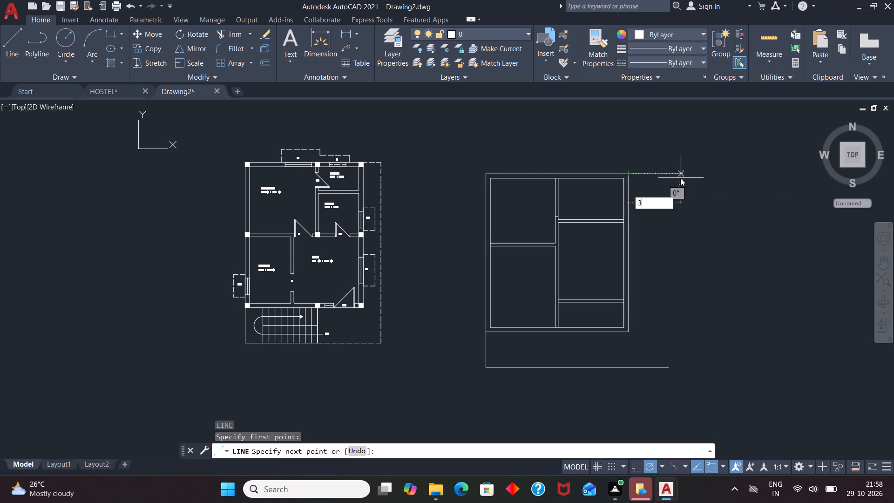
{"action": "key", "text": "apostrophe"}
{"action": "key", "text": "Return"}
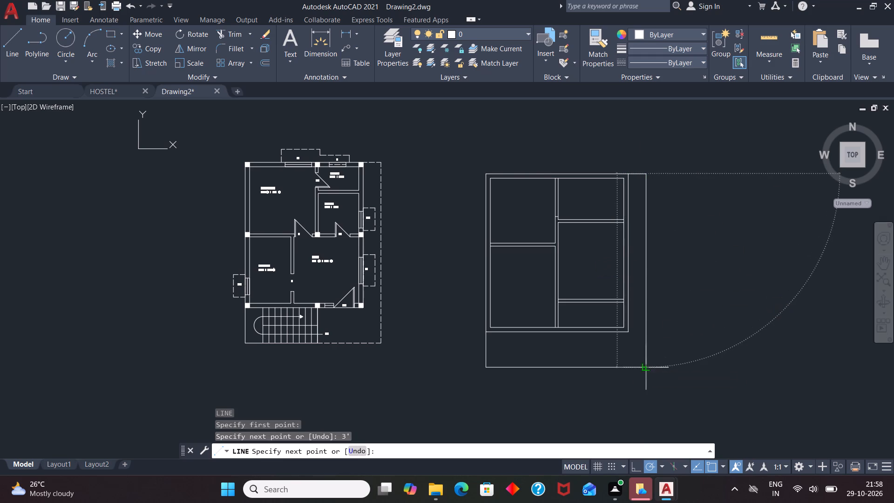
{"action": "left_click", "coordinate": [644, 367]}
{"action": "key", "text": "space"}
Trim the lower horizontal line's excess beyond the new right vertical line.
{"action": "key", "text": "t"}
{"action": "key", "text": "r"}
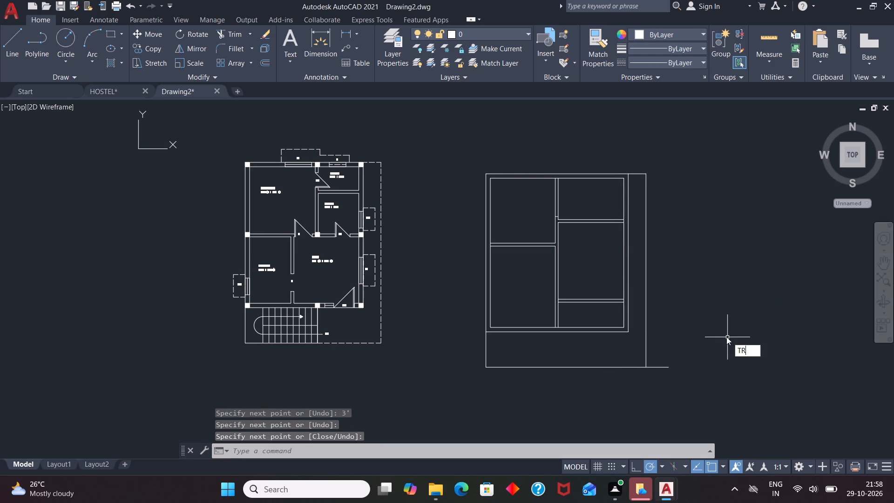
{"action": "key", "text": "Return"}
{"action": "left_click", "coordinate": [660, 367]}
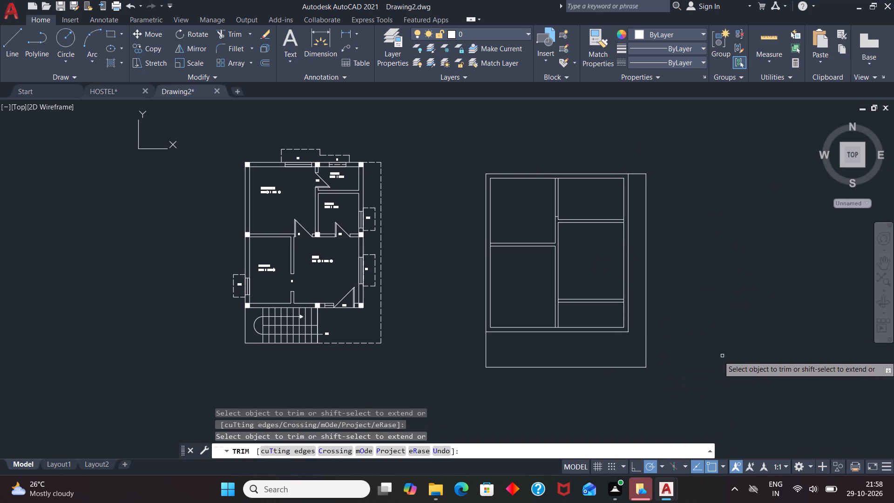
{"action": "key", "text": "Escape"}
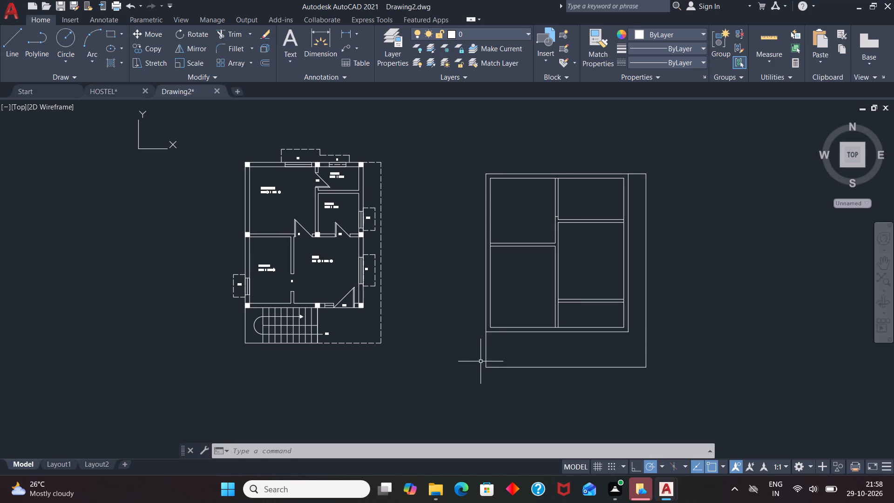
Offset the short left vertical line below the second plan 3' to the right.
{"action": "key", "text": "o"}
{"action": "key", "text": "Return"}
{"action": "type", "text": "3'"}
{"action": "key", "text": "Return"}
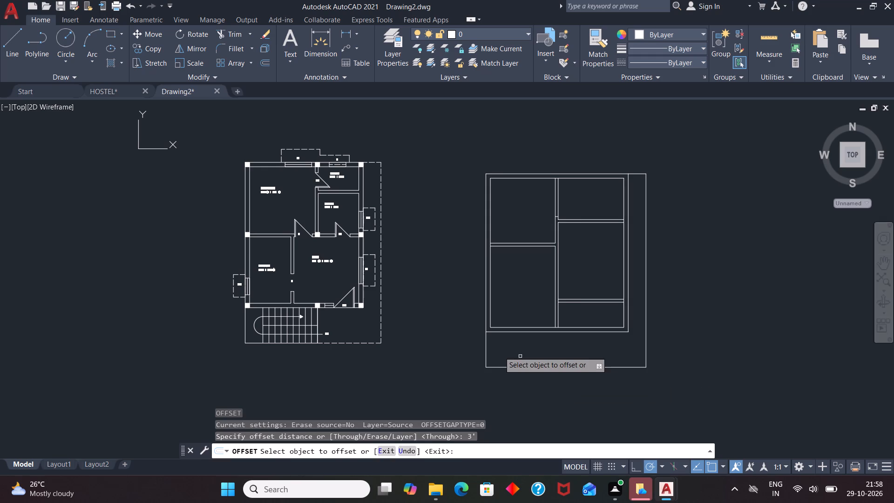
{"action": "left_click", "coordinate": [485, 345]}
{"action": "left_click", "coordinate": [535, 344]}
{"action": "key", "text": "space"}
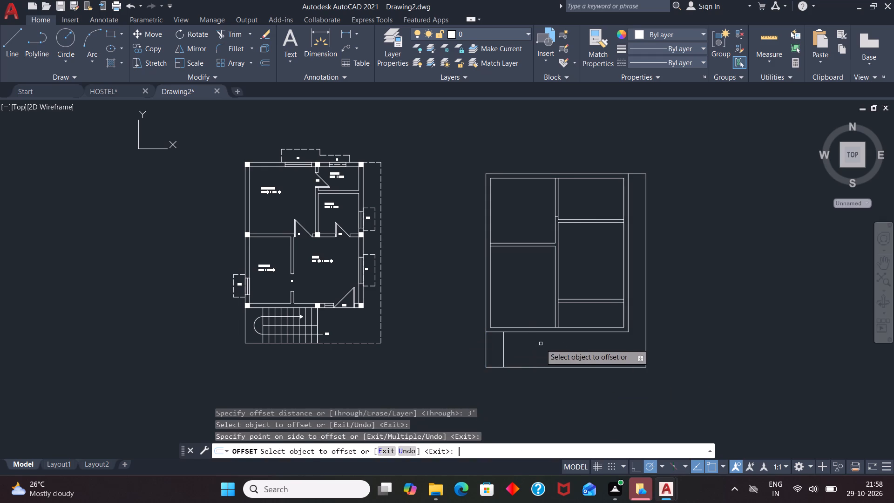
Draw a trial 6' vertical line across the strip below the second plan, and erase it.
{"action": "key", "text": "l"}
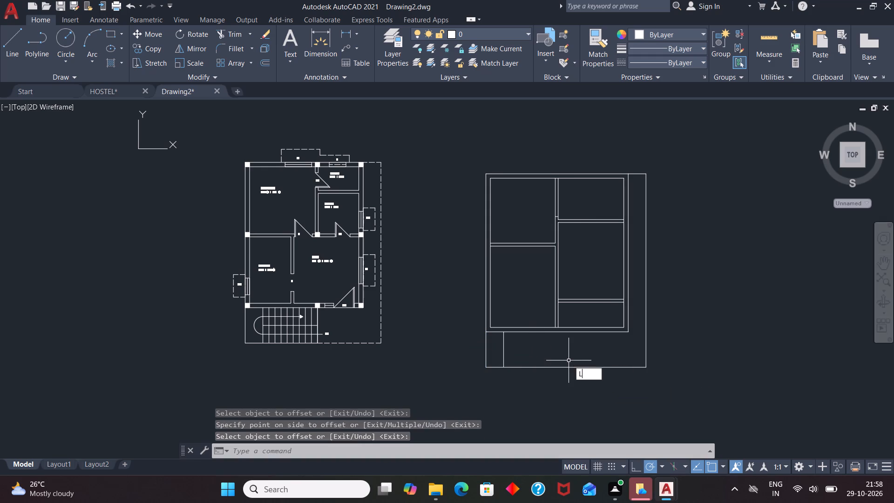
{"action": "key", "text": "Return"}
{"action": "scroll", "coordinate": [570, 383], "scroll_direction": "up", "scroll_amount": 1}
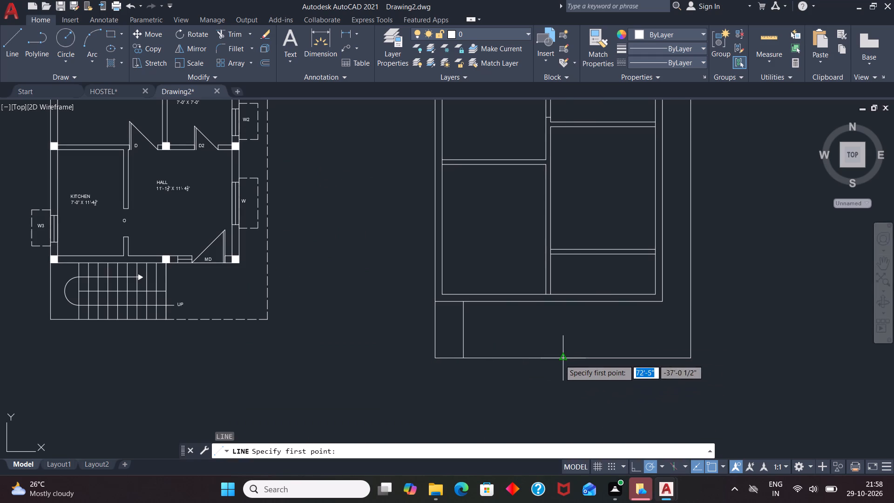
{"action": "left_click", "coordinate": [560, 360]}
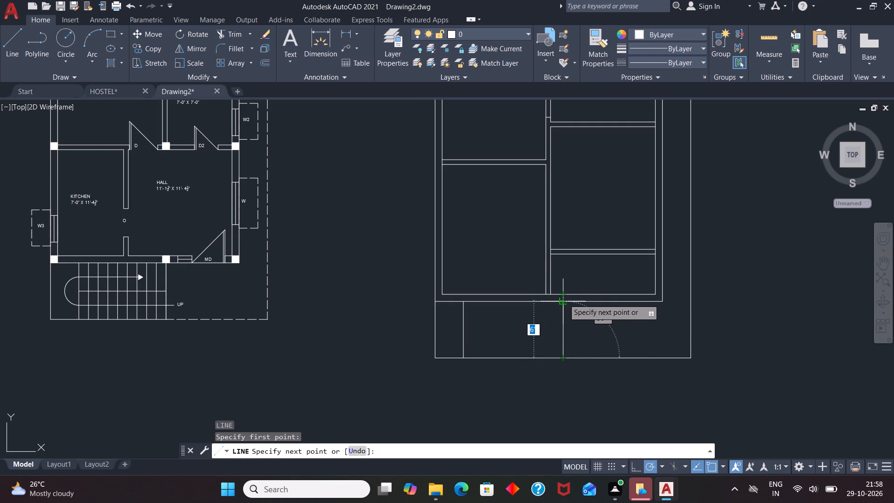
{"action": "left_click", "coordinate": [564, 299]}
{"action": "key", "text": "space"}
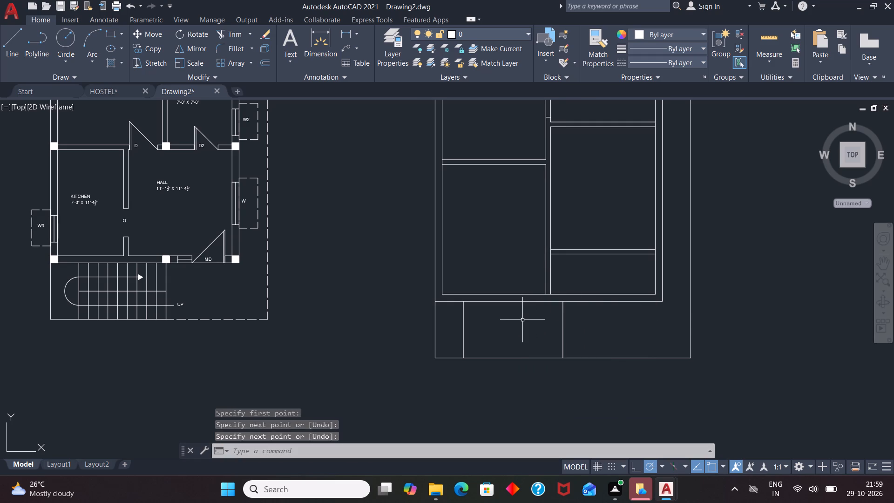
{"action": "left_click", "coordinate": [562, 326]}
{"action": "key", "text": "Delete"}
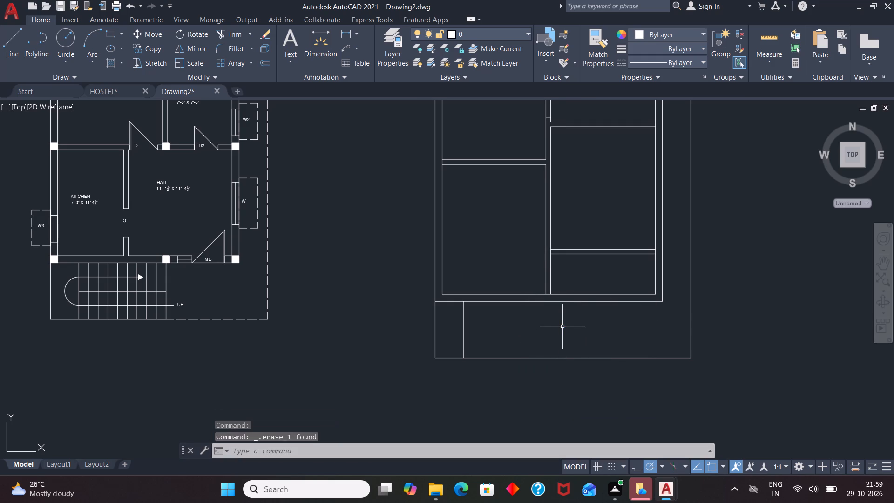
Draw a vertical line across the lower strip, about 10' right of the 3' offset line, from the outer wall to the bottom line.
{"action": "key", "text": "l"}
{"action": "key", "text": "Return"}
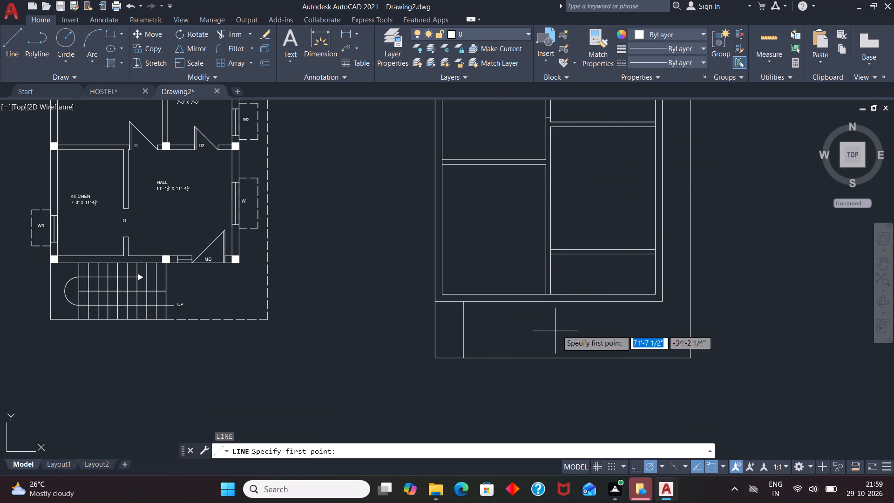
{"action": "left_click", "coordinate": [556, 303]}
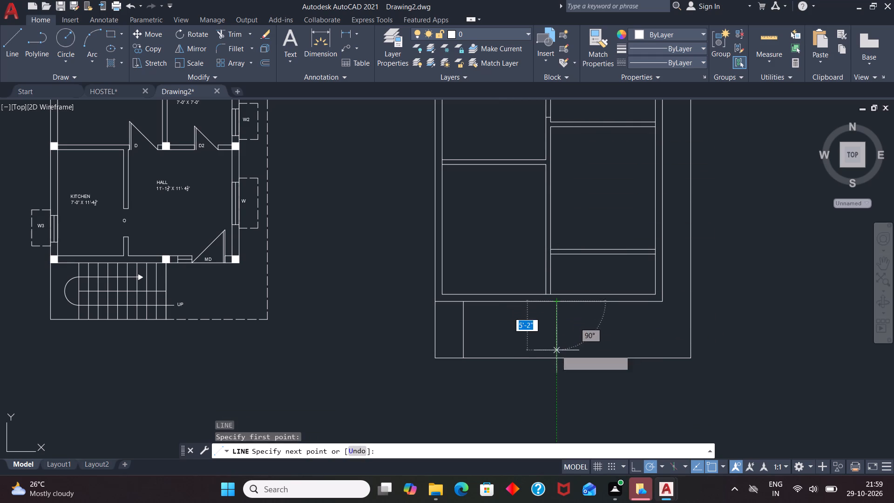
{"action": "left_click", "coordinate": [558, 357]}
{"action": "key", "text": "space"}
Draw a horizontal line between the midpoints of the strip's two inner vertical lines, splitting the stair area in half.
{"action": "type", "text": "L"}
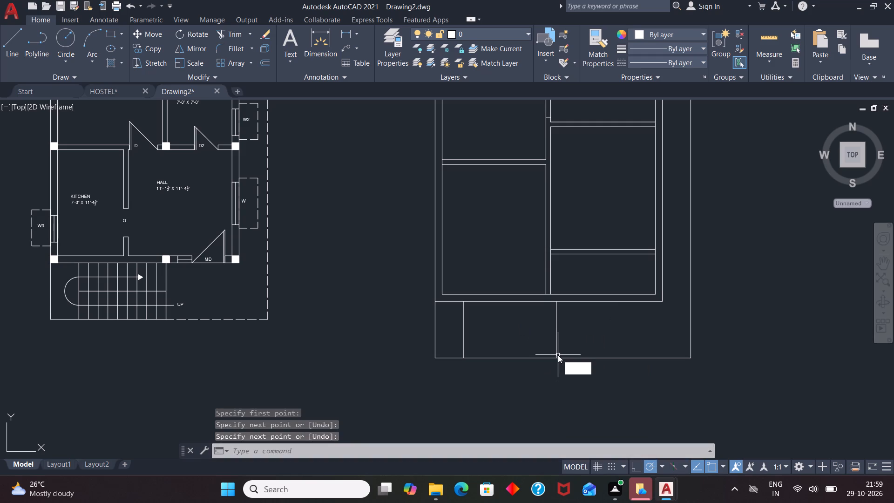
{"action": "key", "text": "Return"}
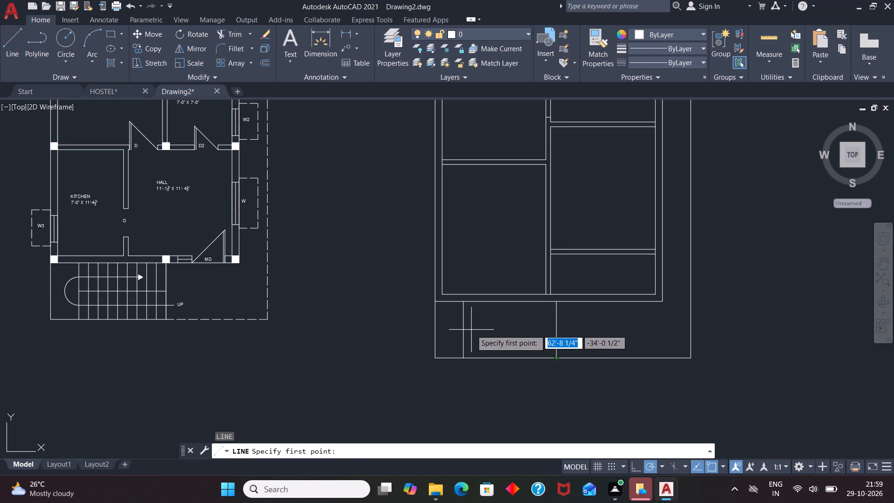
{"action": "left_click_drag", "start_coordinate": [462, 326], "coordinate": [465, 331]}
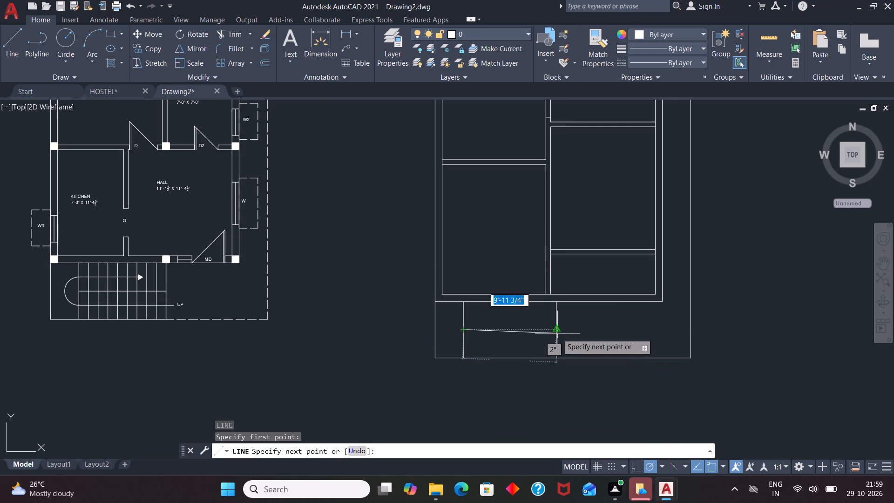
{"action": "left_click", "coordinate": [556, 330]}
{"action": "key", "text": "space"}
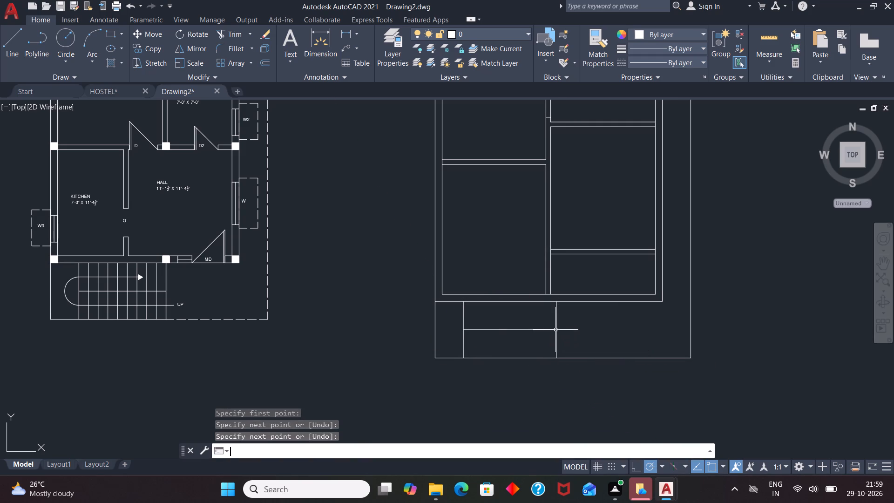
Copy the stair area's left vertical line as an array of 10 items, fitted up to the midpoint of its right vertical line.
{"action": "left_click", "coordinate": [462, 313]}
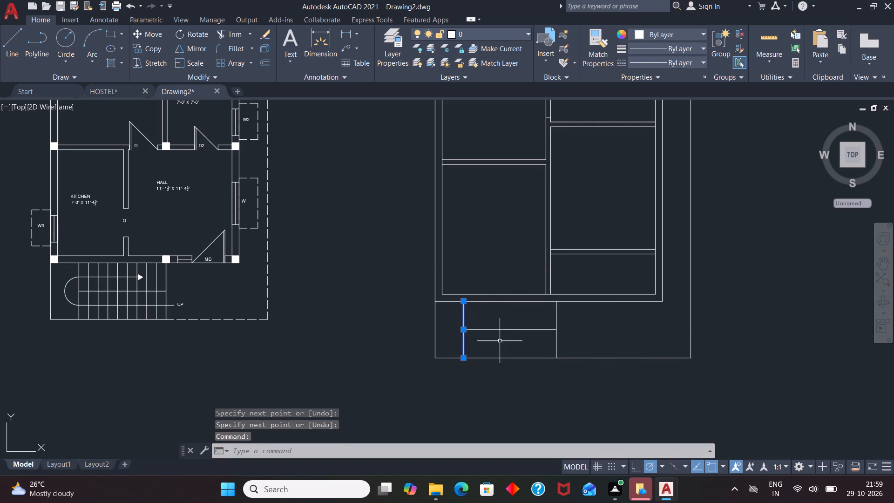
{"action": "type", "text": "CO"}
{"action": "key", "text": "Return"}
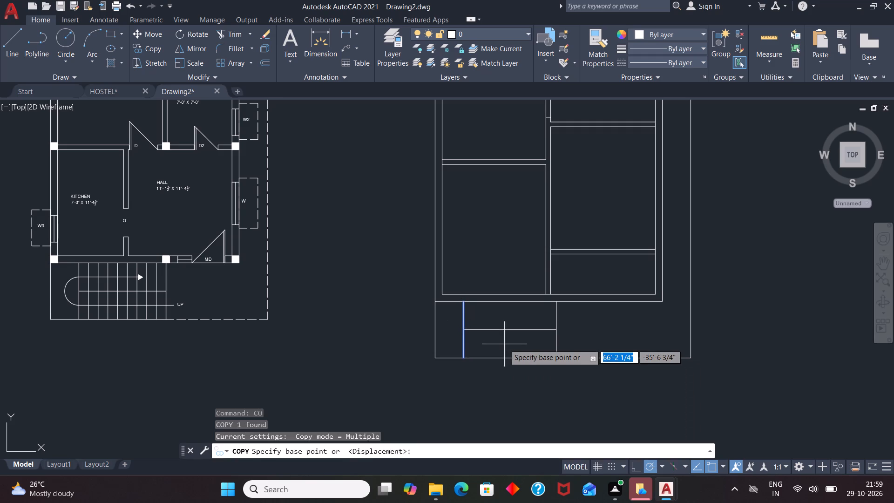
{"action": "left_click", "coordinate": [465, 330]}
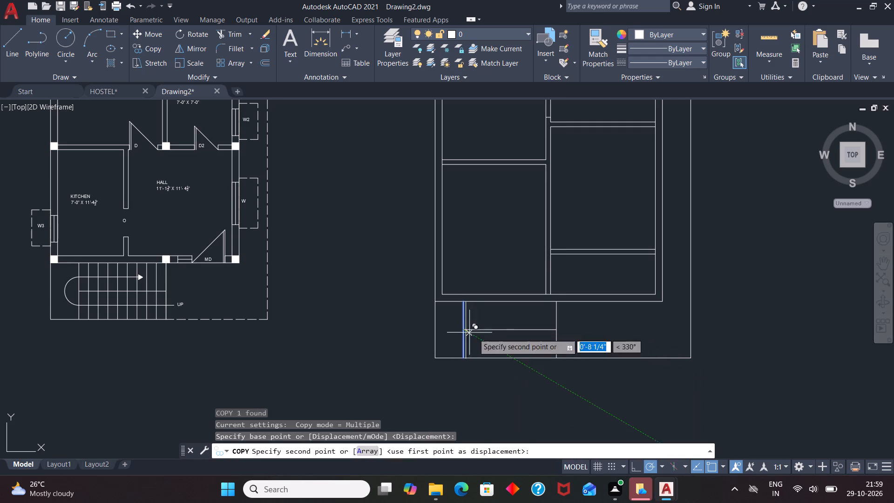
{"action": "key", "text": "a"}
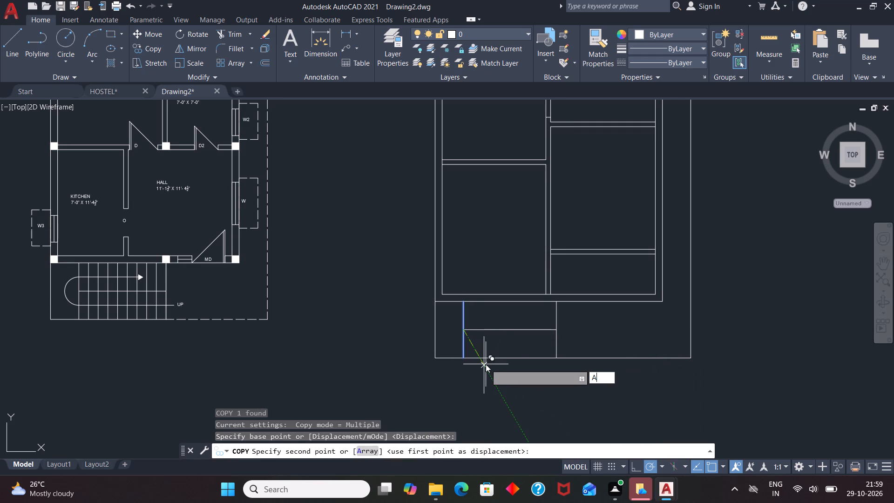
{"action": "key", "text": "Return"}
{"action": "type", "text": "10"}
{"action": "key", "text": "Return"}
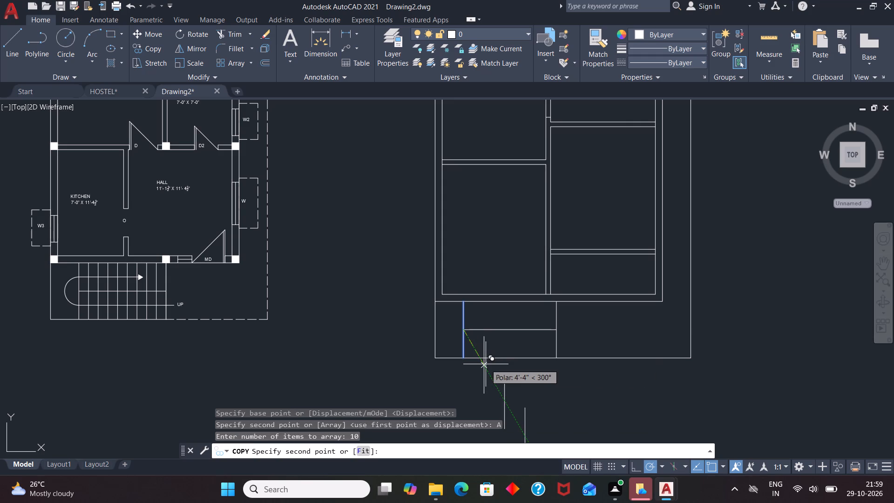
{"action": "key", "text": "f"}
{"action": "key", "text": "Return"}
{"action": "scroll", "coordinate": [503, 341], "scroll_direction": "up", "scroll_amount": 3}
{"action": "scroll", "coordinate": [596, 287], "scroll_direction": "down", "scroll_amount": 1}
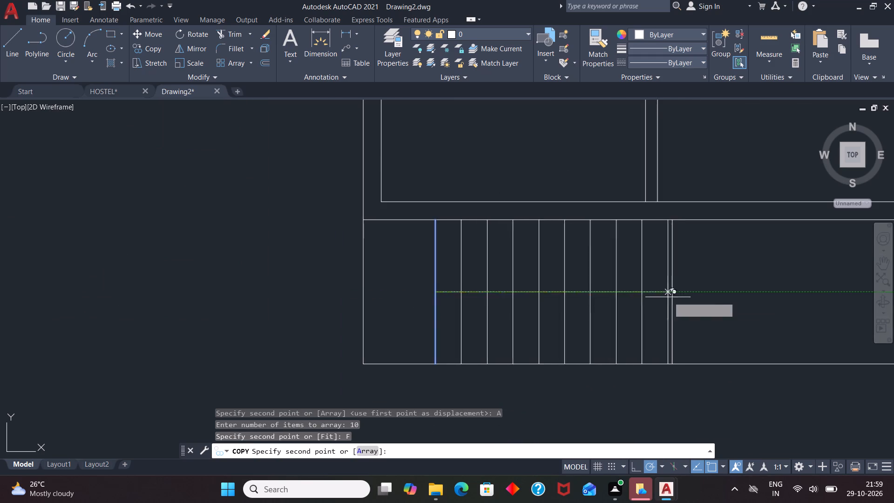
{"action": "left_click", "coordinate": [670, 292]}
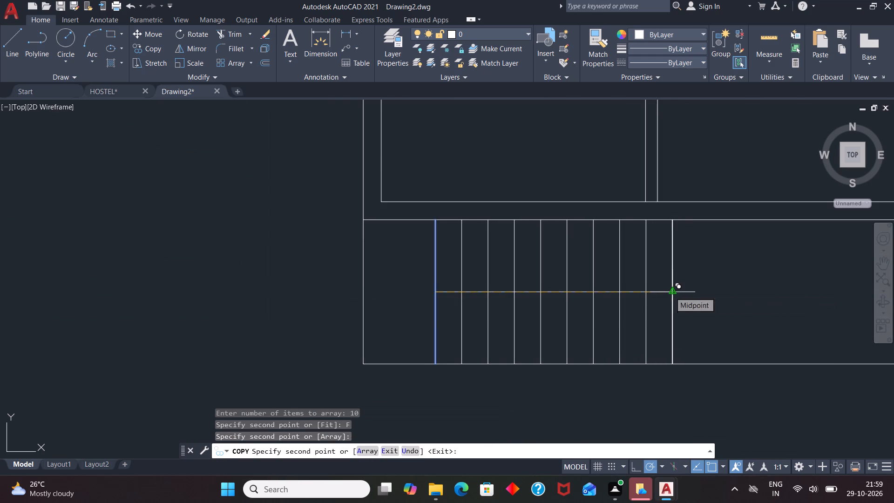
{"action": "key", "text": "space"}
Draw a horizontal line through the middle of the lower stair flight, from the right edge to just past the leftmost tread line.
{"action": "scroll", "coordinate": [599, 213], "scroll_direction": "down", "scroll_amount": 2}
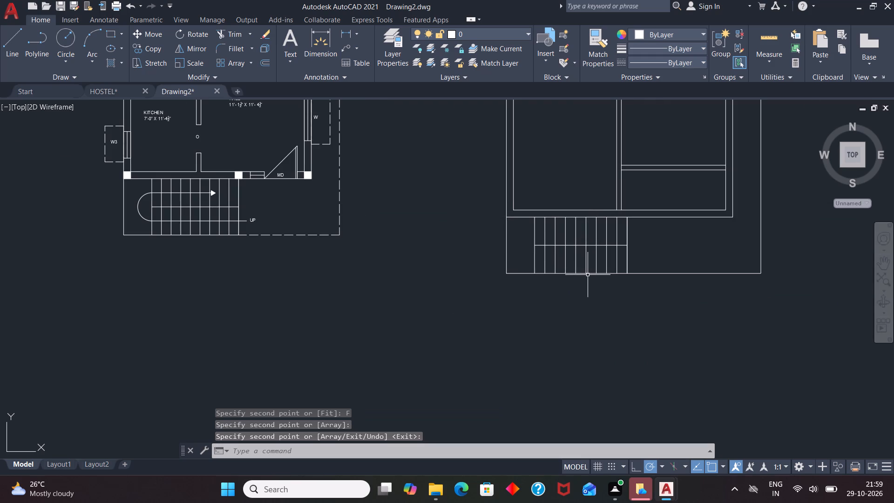
{"action": "key", "text": "l"}
{"action": "key", "text": "Return"}
{"action": "type", "text": "M2P"}
{"action": "key", "text": "Return"}
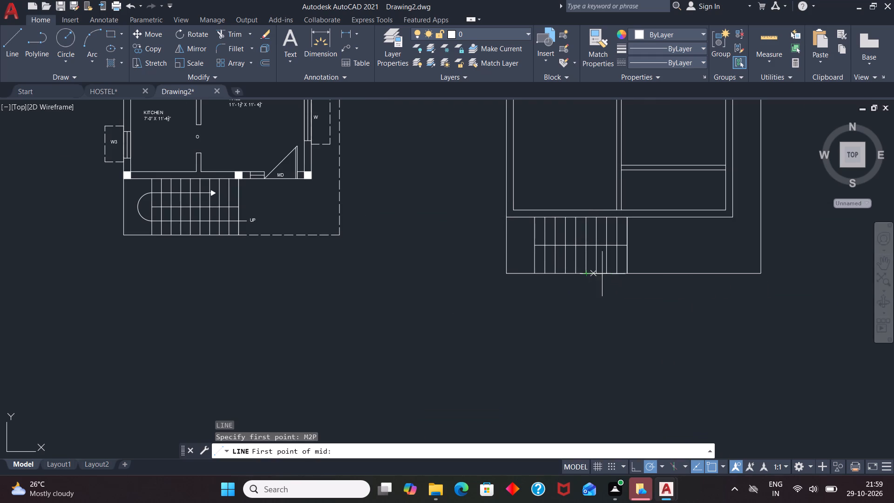
{"action": "left_click", "coordinate": [628, 272]}
{"action": "left_click", "coordinate": [626, 244]}
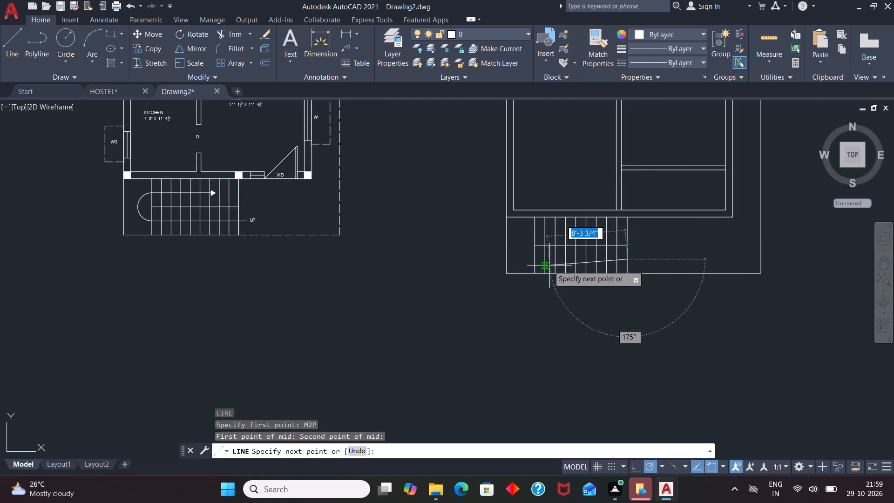
{"action": "left_click", "coordinate": [526, 256]}
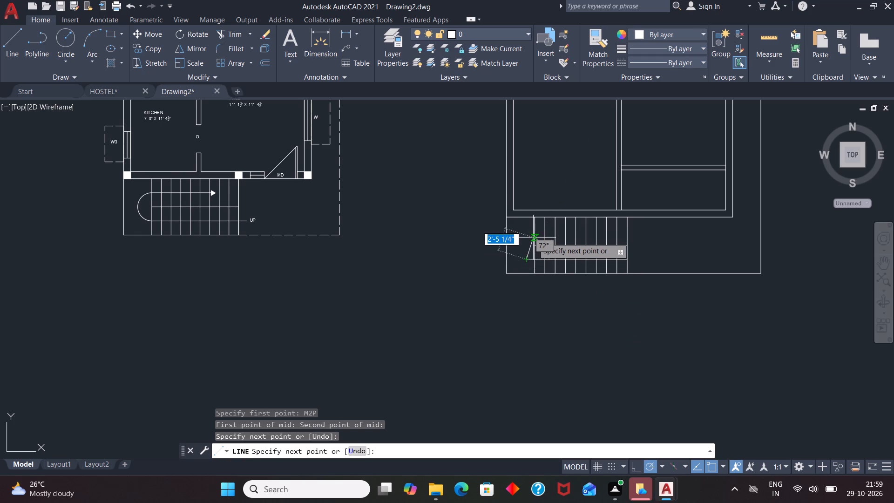
{"action": "key", "text": "Escape"}
Trim the lower flight line's excess beyond the leftmost tread line.
{"action": "type", "text": "TR"}
{"action": "key", "text": "Return"}
{"action": "scroll", "coordinate": [537, 283], "scroll_direction": "up", "scroll_amount": 3}
{"action": "left_click", "coordinate": [508, 188]}
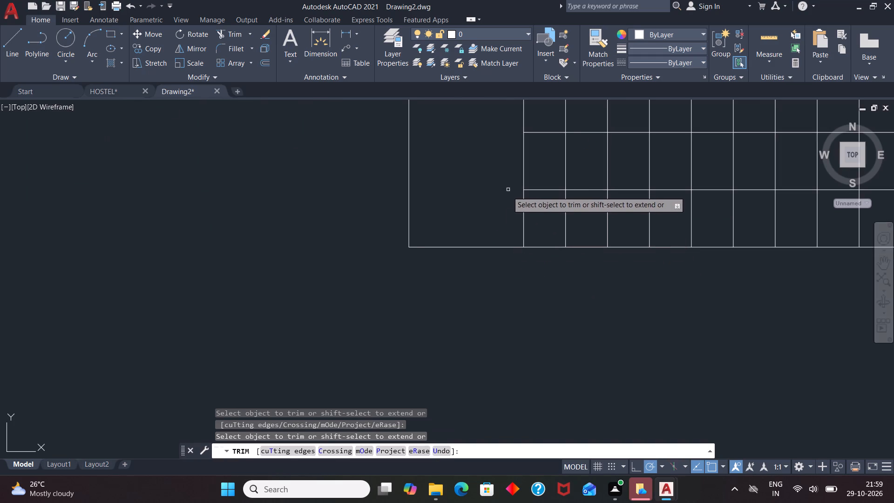
{"action": "key", "text": "Escape"}
Draw a horizontal line through the middle of the upper stair flight, from the leftmost tread line across five treads.
{"action": "scroll", "coordinate": [473, 289], "scroll_direction": "down", "scroll_amount": 2}
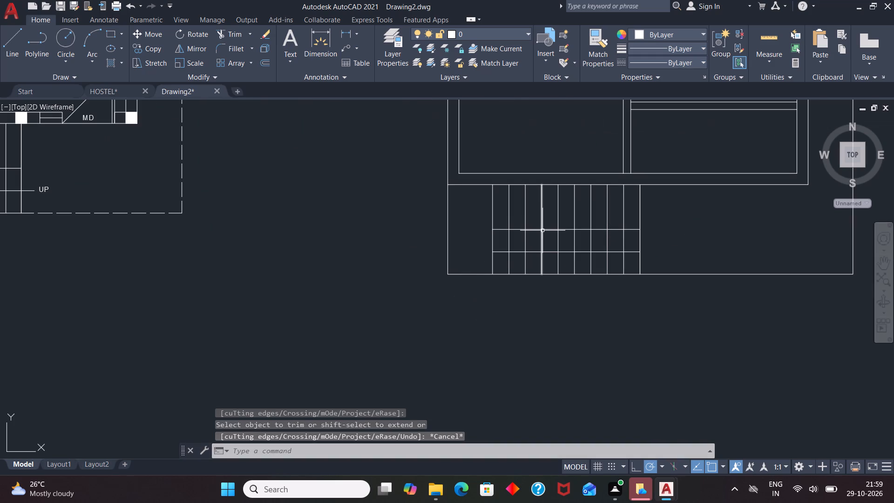
{"action": "key", "text": "l"}
{"action": "key", "text": "Return"}
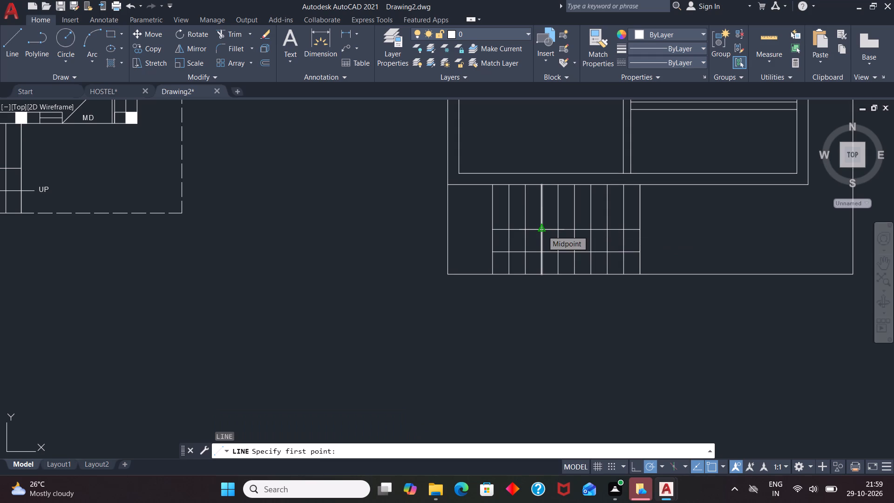
{"action": "key", "text": "m"}
{"action": "type", "text": "2P"}
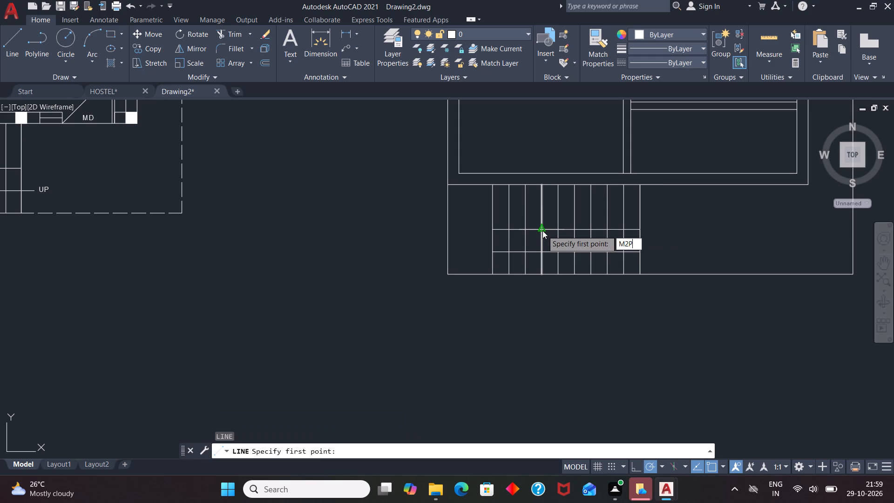
{"action": "key", "text": "Return"}
{"action": "left_click", "coordinate": [494, 225]}
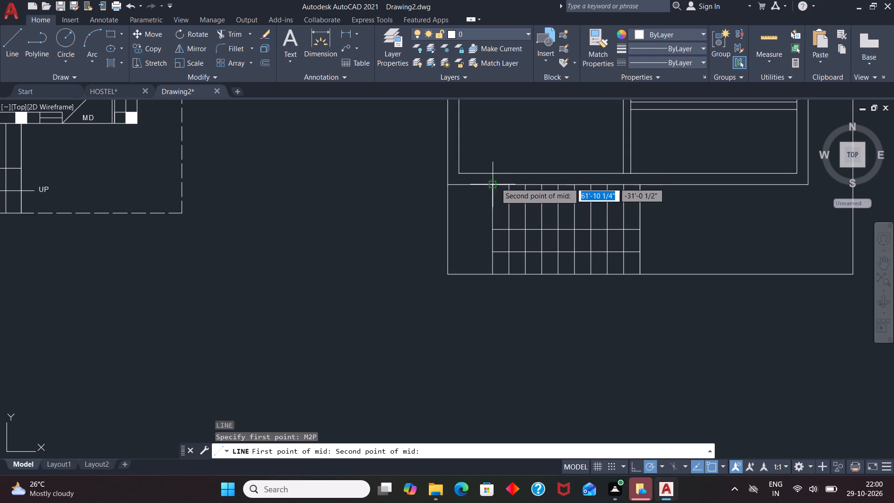
{"action": "left_click", "coordinate": [495, 183]}
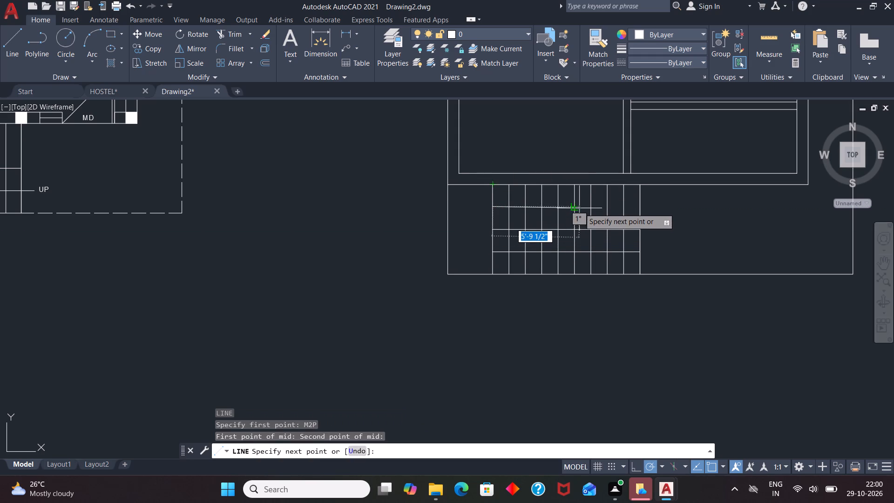
{"action": "left_click", "coordinate": [579, 208]}
{"action": "key", "text": "space"}
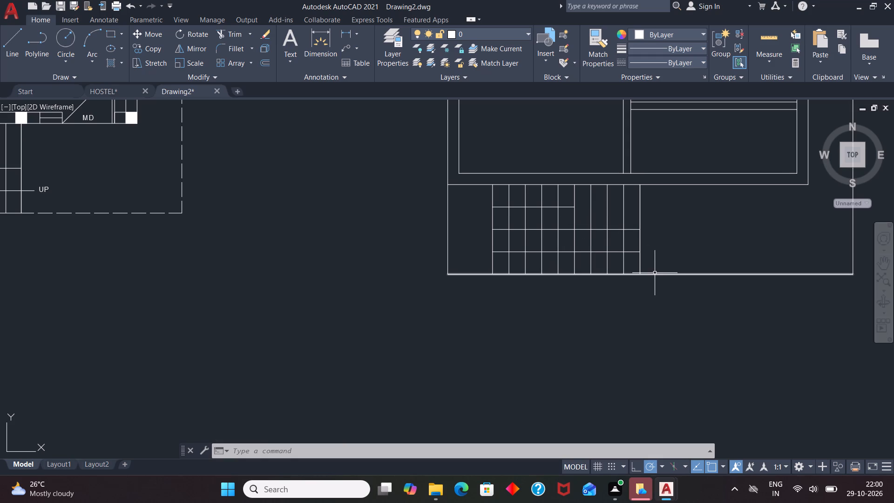
Start the Fillet command for the second plan's staircase lines.
{"action": "scroll", "coordinate": [652, 261], "scroll_direction": "up", "scroll_amount": 1}
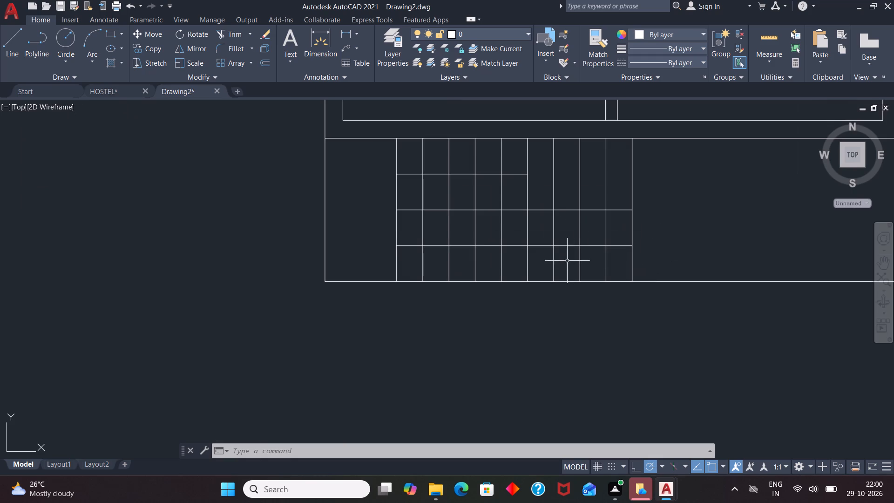
{"action": "scroll", "coordinate": [557, 257], "scroll_direction": "down", "scroll_amount": 2}
{"action": "scroll", "coordinate": [564, 255], "scroll_direction": "up", "scroll_amount": 1}
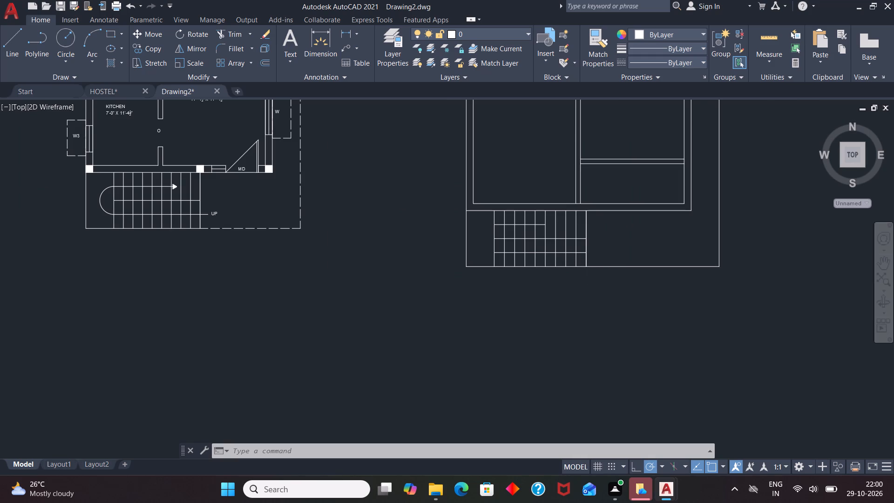
{"action": "key", "text": "f"}
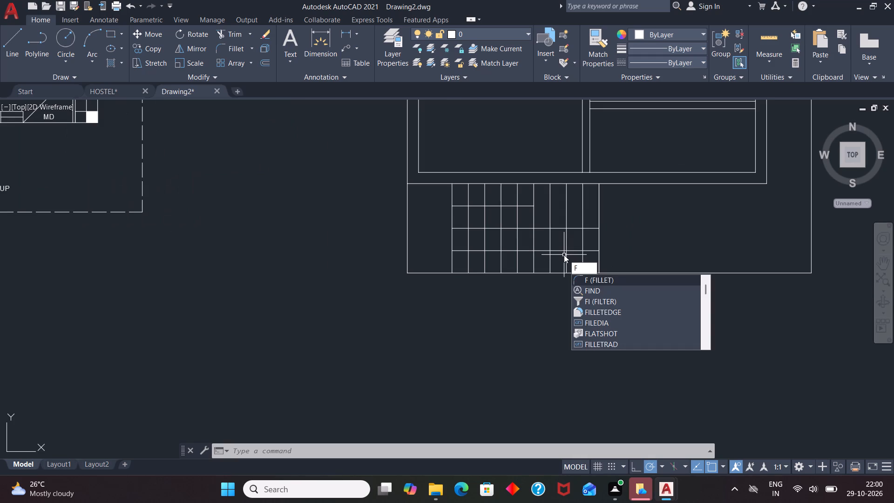
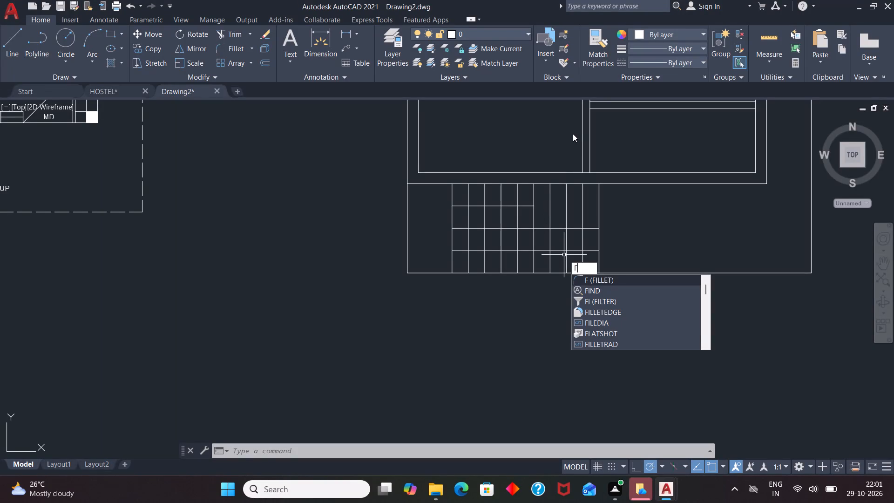
Fillet the staircase's upper and lower horizontal lines with the Multiple option, joining their left ends with a semicircular arc.
{"action": "key", "text": "Return"}
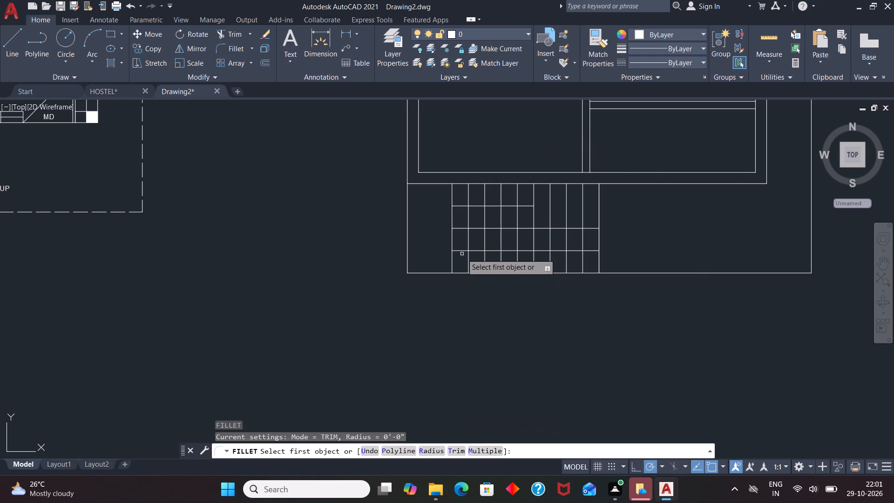
{"action": "left_click", "coordinate": [472, 448]}
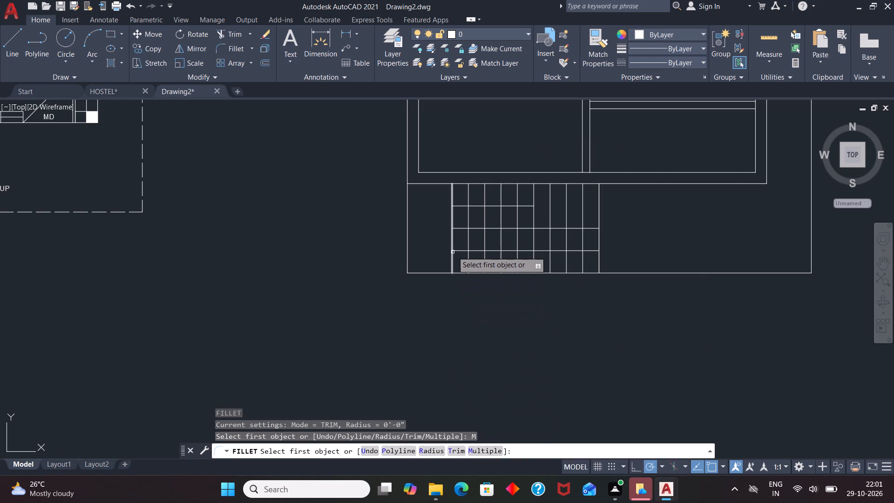
{"action": "left_click", "coordinate": [459, 251]}
{"action": "left_click", "coordinate": [461, 204]}
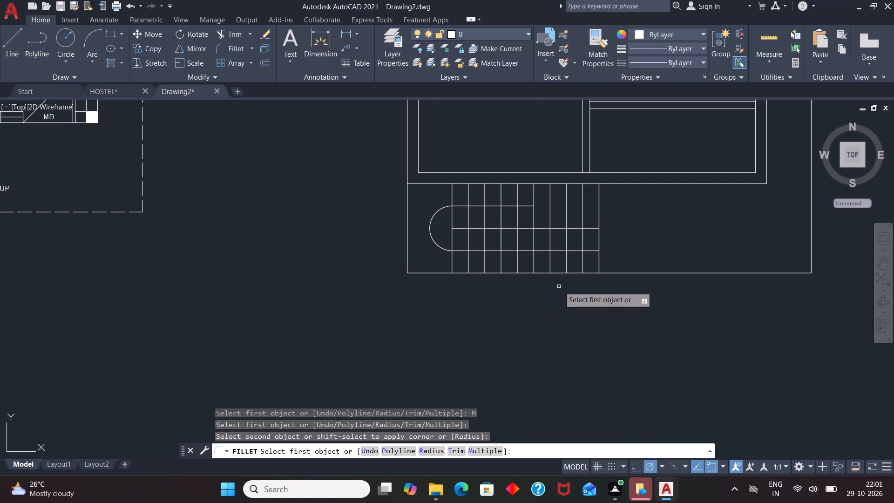
{"action": "key", "text": "Escape"}
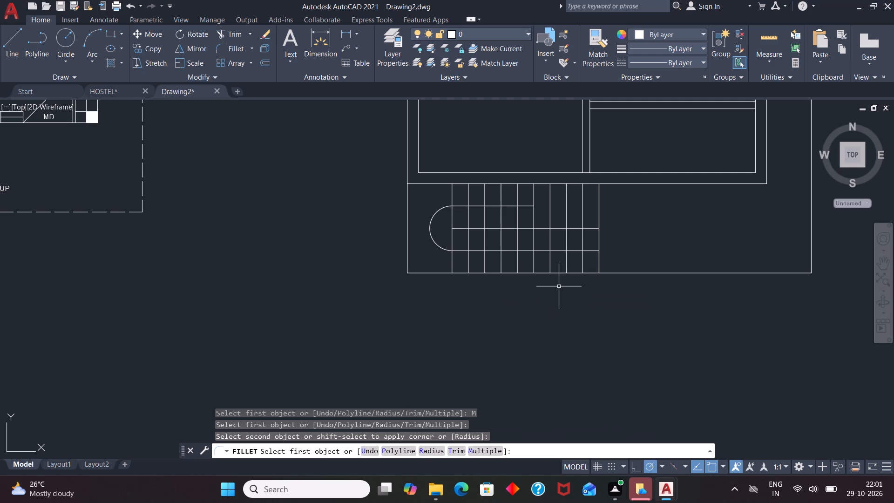
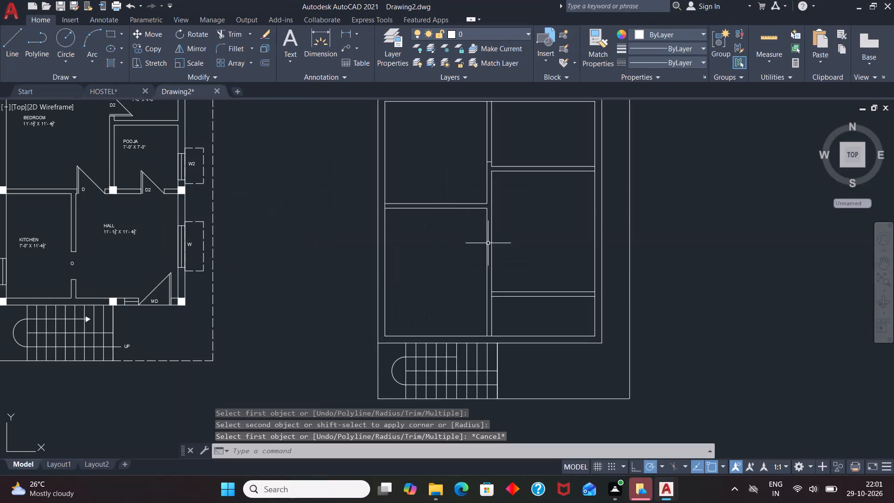
Break the plot's bottom boundary line at the point where it meets the staircase's right edge.
{"action": "scroll", "coordinate": [493, 258], "scroll_direction": "down", "scroll_amount": 1}
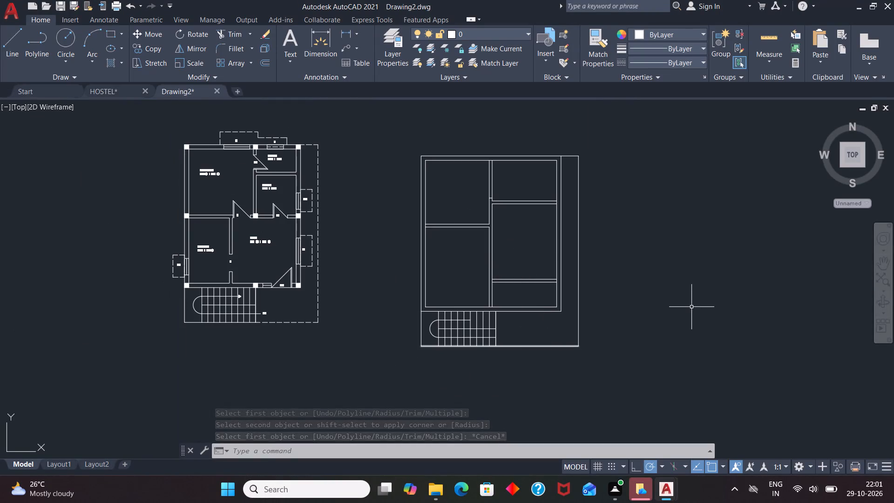
{"action": "type", "text": "BR"}
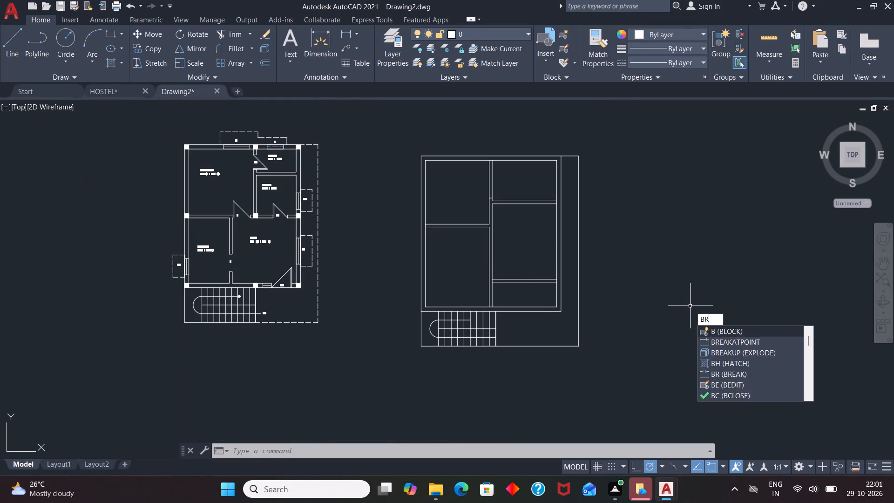
{"action": "left_click", "coordinate": [700, 342]}
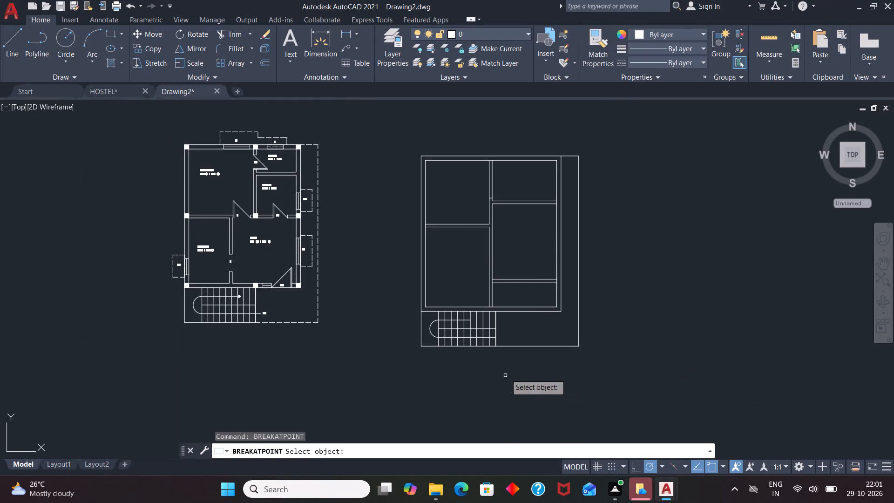
{"action": "left_click", "coordinate": [514, 346]}
{"action": "left_click", "coordinate": [497, 346]}
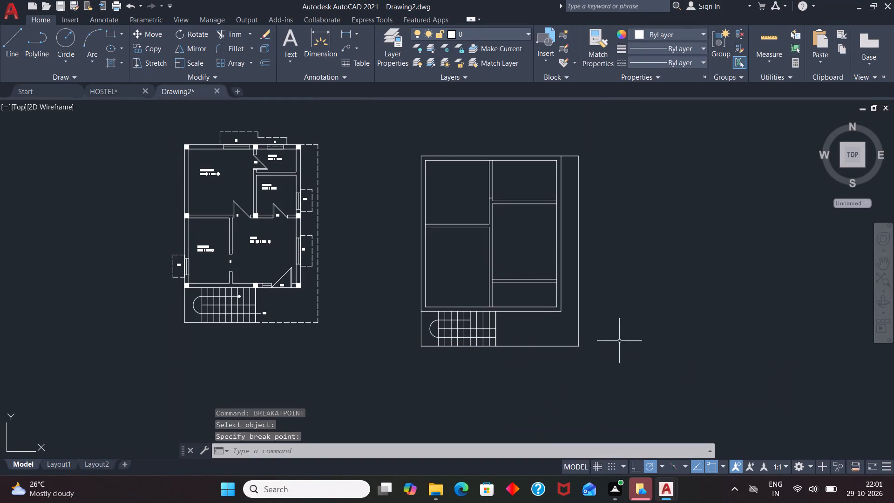
Change the outer boundary lines along the bottom, right side and short top stretch to the dashed ACAD linetype.
{"action": "left_click", "coordinate": [560, 347]}
{"action": "left_click", "coordinate": [577, 306]}
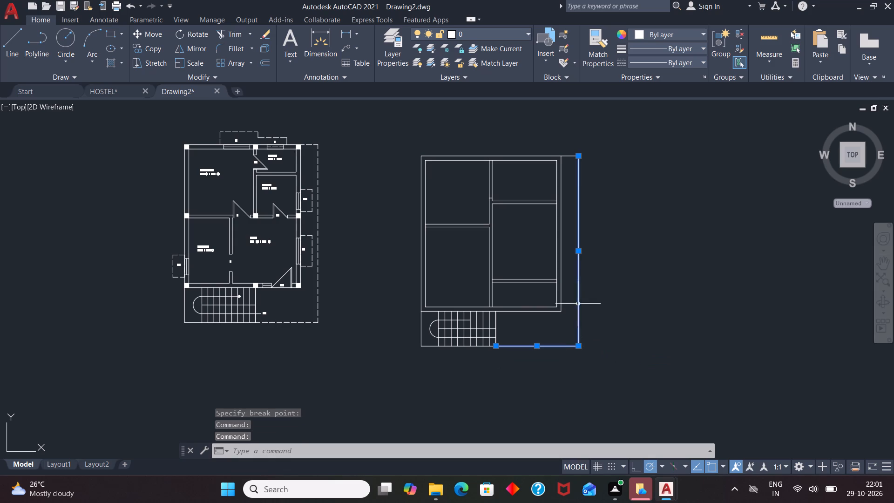
{"action": "left_click", "coordinate": [570, 156]}
{"action": "right_click", "coordinate": [601, 163]}
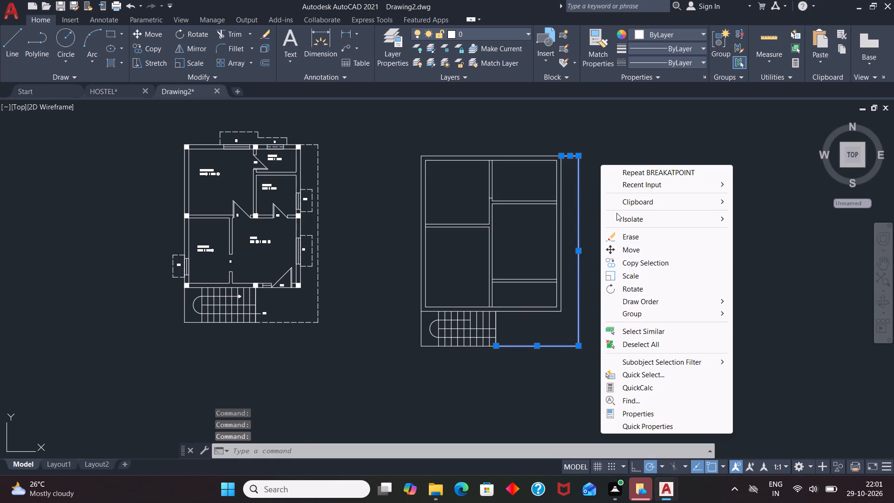
{"action": "left_click", "coordinate": [659, 410]}
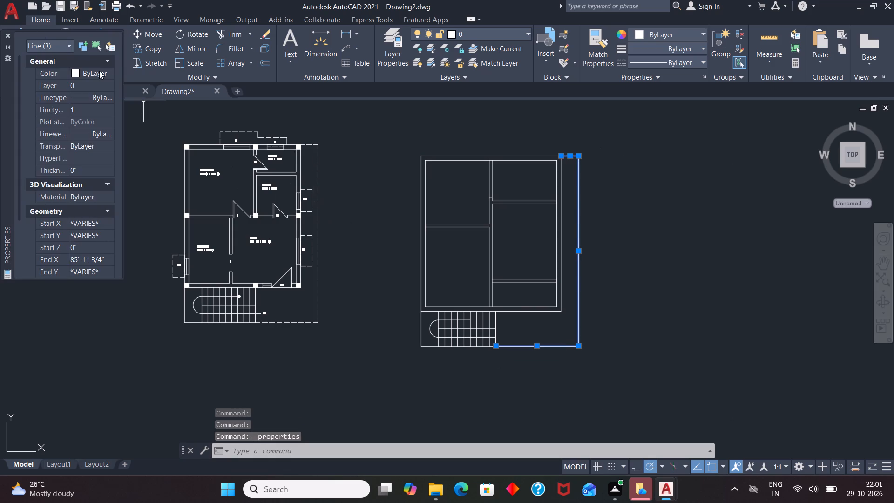
{"action": "left_click", "coordinate": [107, 96]}
{"action": "left_click", "coordinate": [107, 96]}
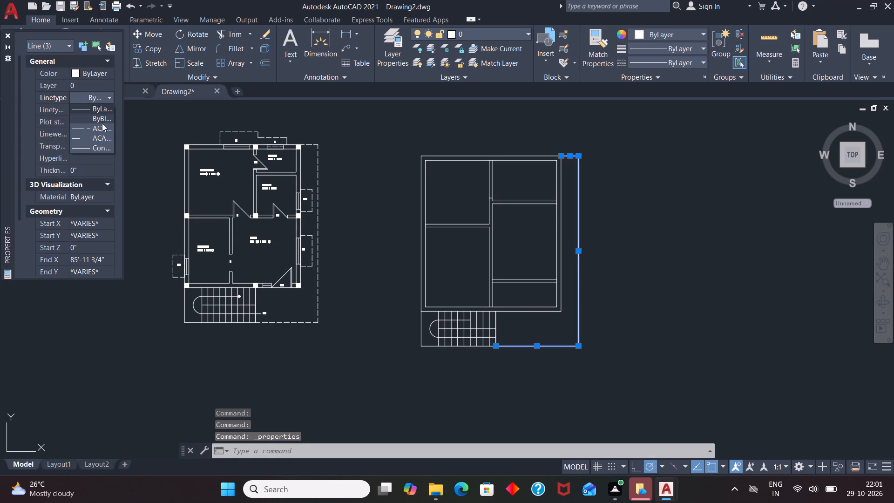
{"action": "left_click", "coordinate": [103, 128]}
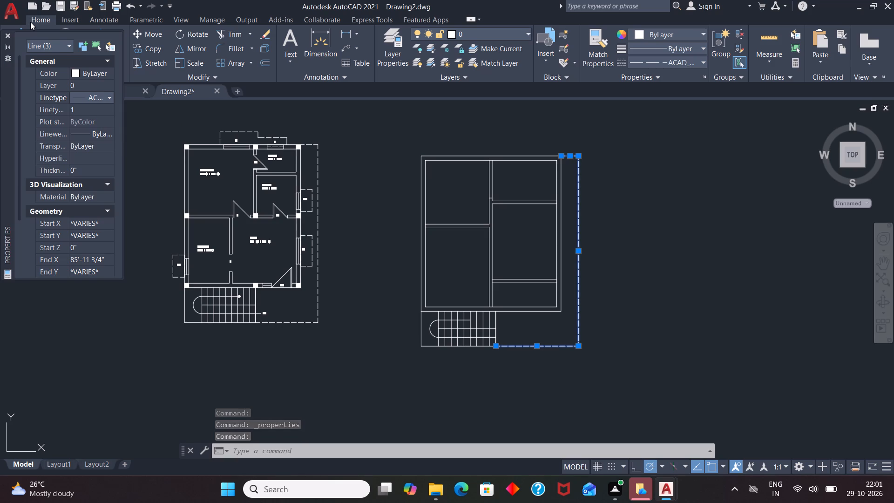
{"action": "left_click", "coordinate": [8, 33]}
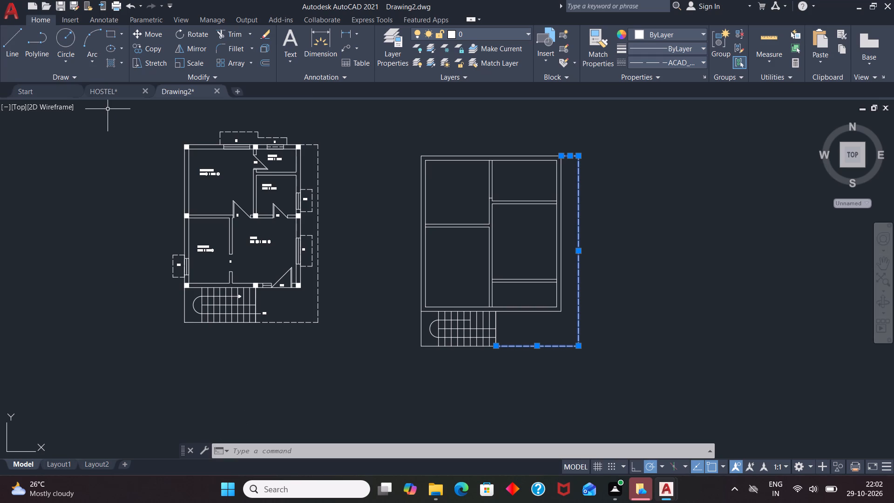
{"action": "key", "text": "Escape"}
{"action": "key", "text": "Escape"}
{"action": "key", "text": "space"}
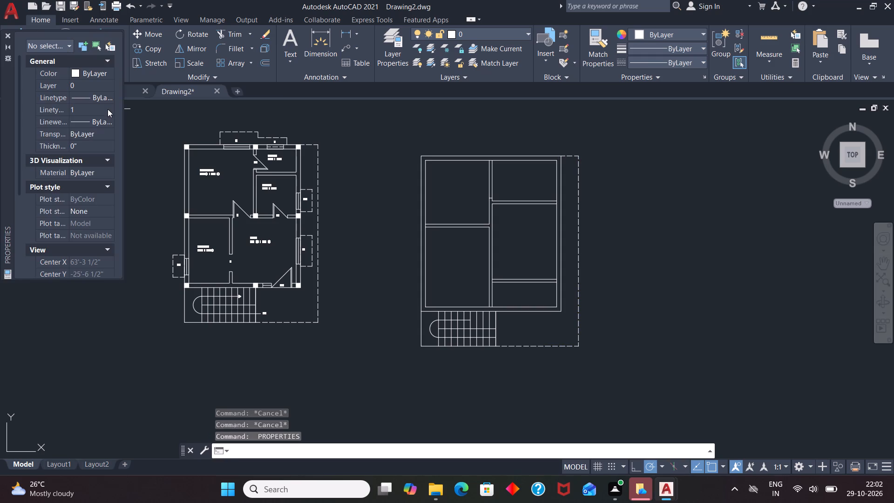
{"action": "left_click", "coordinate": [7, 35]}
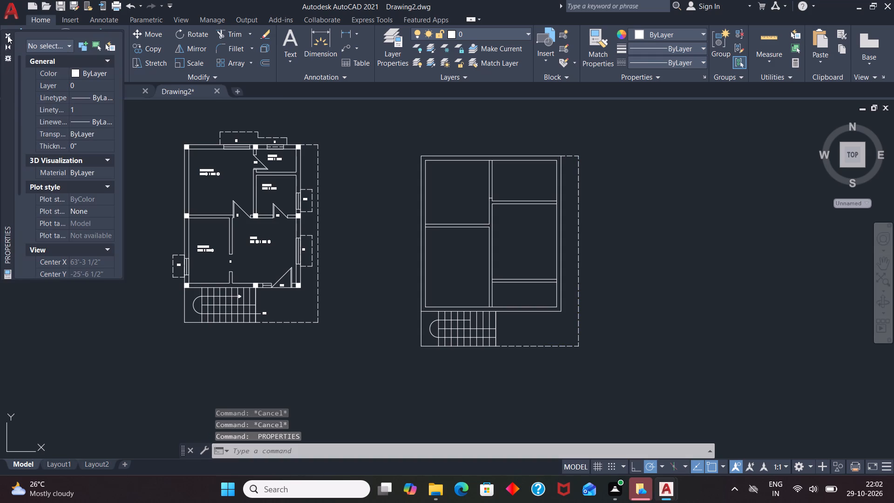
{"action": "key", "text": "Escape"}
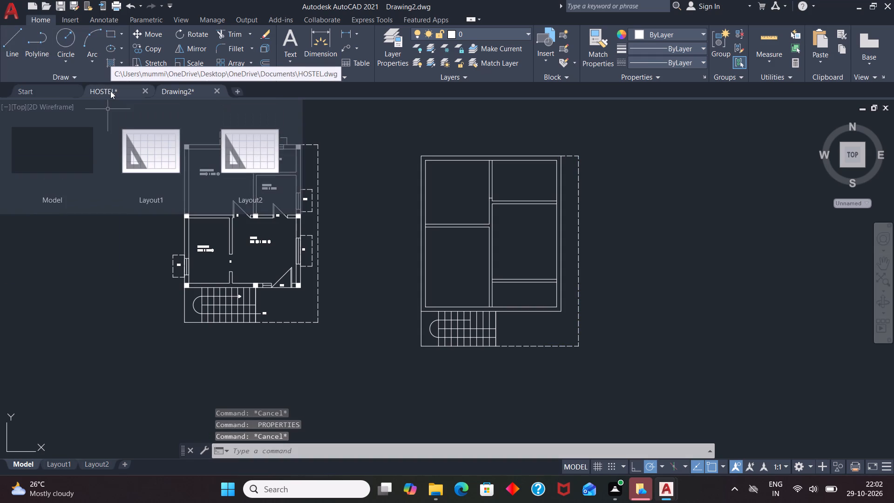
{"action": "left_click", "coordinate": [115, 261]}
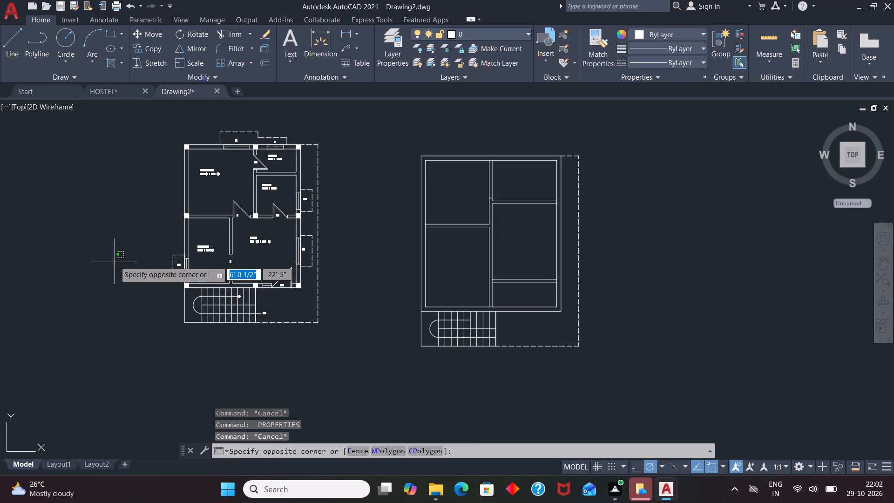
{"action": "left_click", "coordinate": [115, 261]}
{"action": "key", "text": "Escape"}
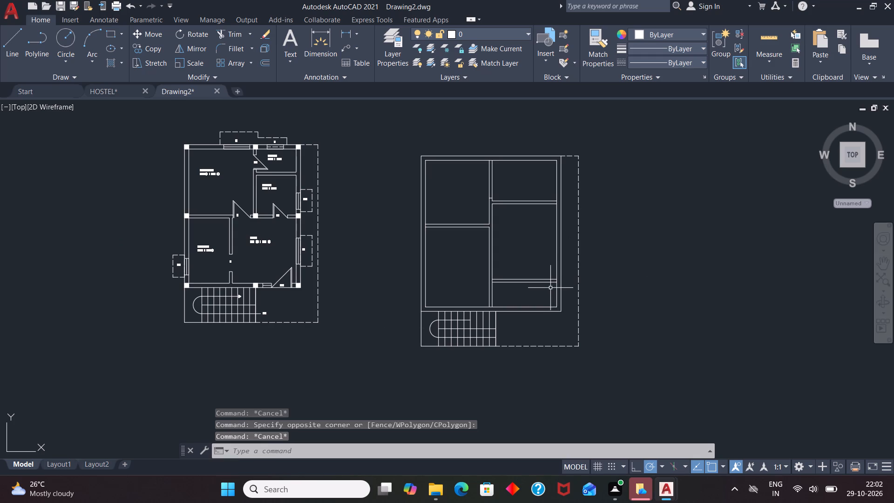
Trim the bottom wall's inner line between the two faces of the vertical partition wall to open the junction.
{"action": "scroll", "coordinate": [552, 288], "scroll_direction": "up", "scroll_amount": 2}
{"action": "scroll", "coordinate": [558, 291], "scroll_direction": "down", "scroll_amount": 2}
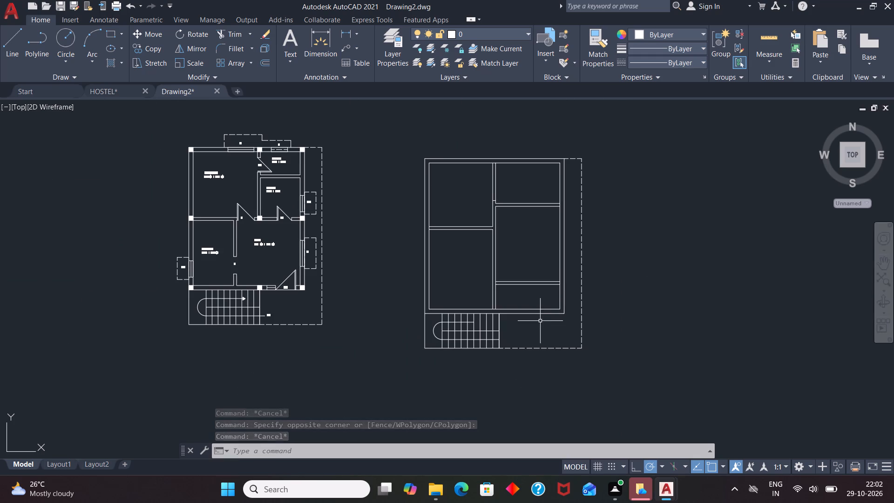
{"action": "scroll", "coordinate": [511, 306], "scroll_direction": "up", "scroll_amount": 1}
{"action": "type", "text": "TR"}
{"action": "key", "text": "Return"}
{"action": "scroll", "coordinate": [484, 306], "scroll_direction": "up", "scroll_amount": 2}
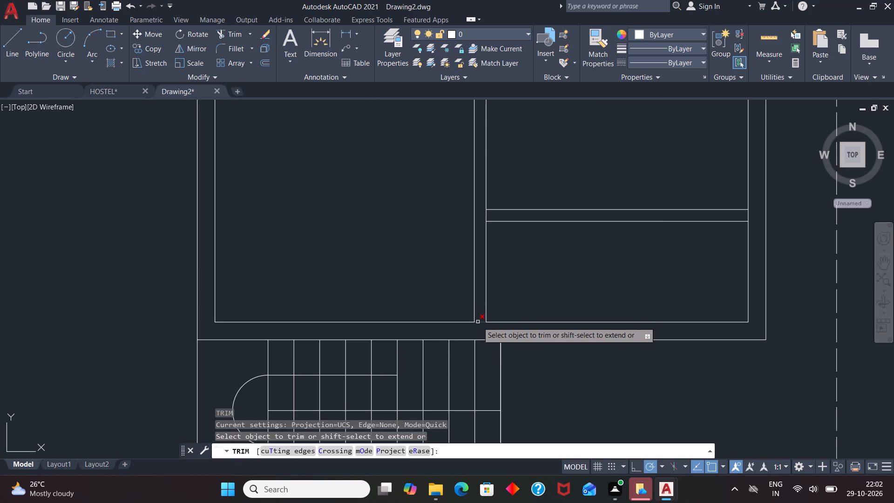
{"action": "left_click", "coordinate": [479, 322]}
{"action": "key", "text": "Escape"}
{"action": "scroll", "coordinate": [612, 346], "scroll_direction": "down", "scroll_amount": 1}
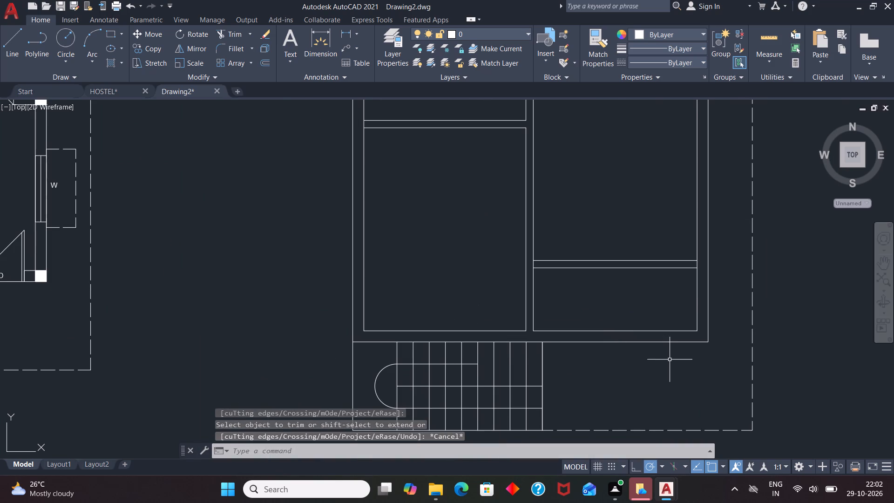
Draw a door jamb line across the bottom wall, tracked 9 inches left of the building's lower-right inner corner.
{"action": "scroll", "coordinate": [695, 367], "scroll_direction": "down", "scroll_amount": 1}
{"action": "key", "text": "l"}
{"action": "key", "text": "Return"}
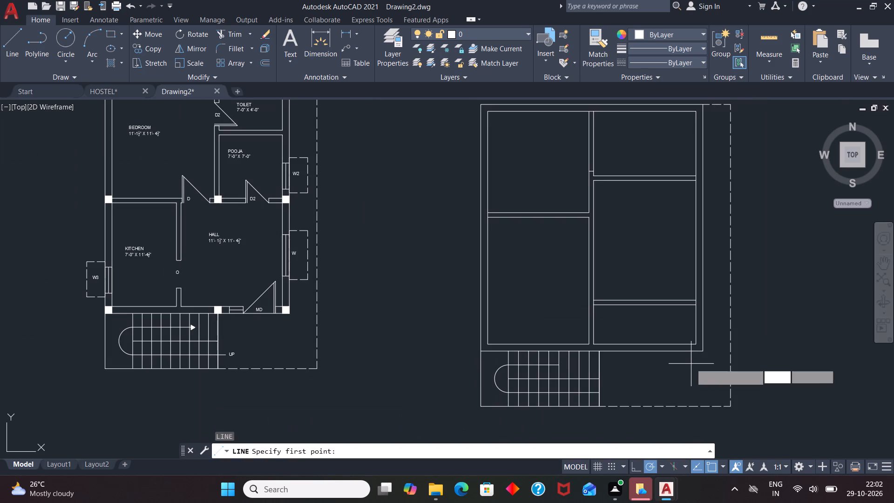
{"action": "key", "text": "t"}
{"action": "key", "text": "k"}
{"action": "key", "text": "Return"}
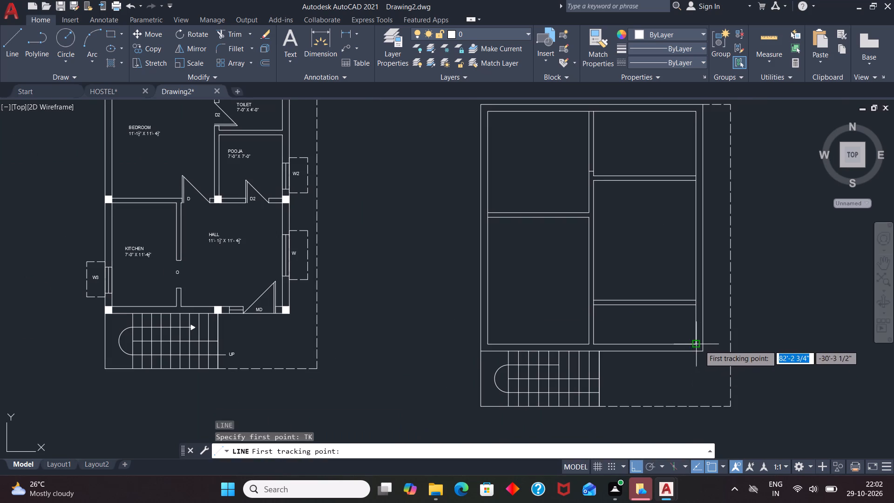
{"action": "left_click", "coordinate": [697, 346]}
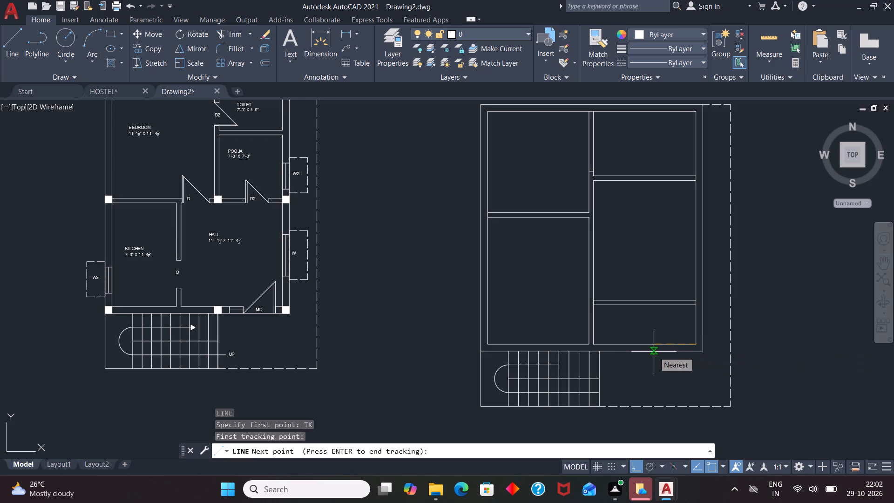
{"action": "key", "text": "9"}
{"action": "key", "text": "Return"}
{"action": "key", "text": "Return"}
{"action": "scroll", "coordinate": [669, 353], "scroll_direction": "up", "scroll_amount": 2}
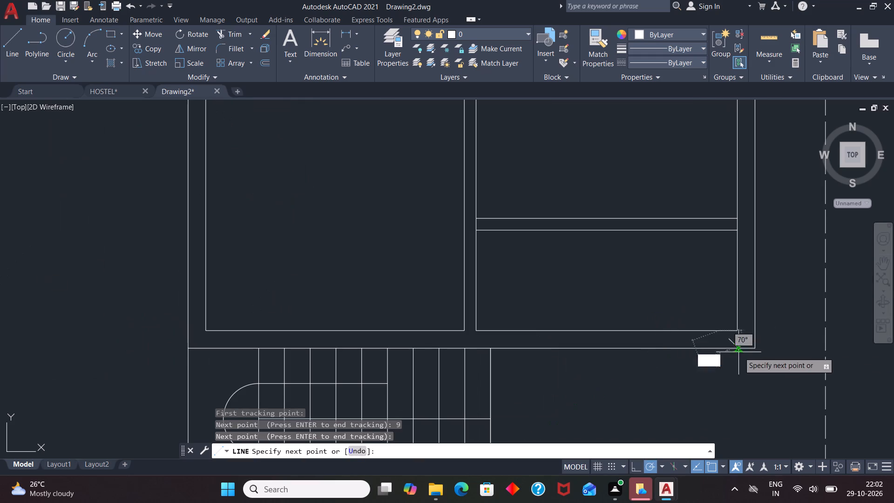
{"action": "left_click", "coordinate": [723, 347]}
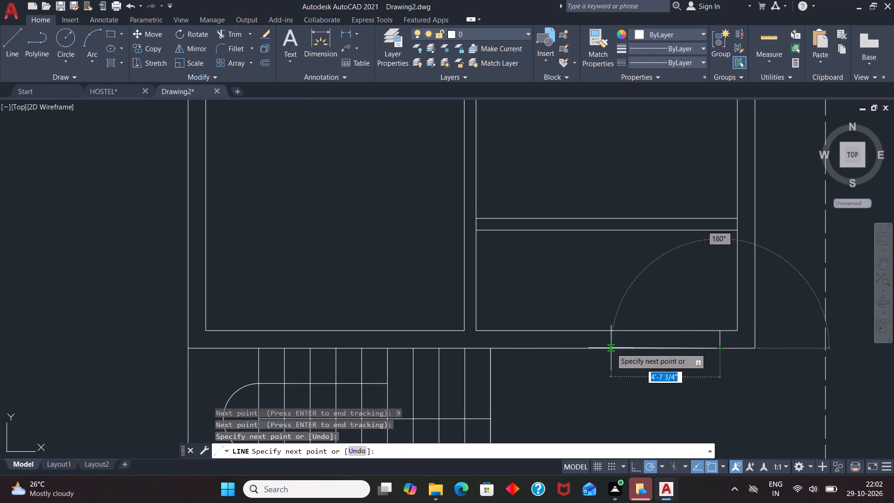
{"action": "key", "text": "space"}
Offset the door jamb line 3'6" to the left to mark the other side of the main door opening.
{"action": "scroll", "coordinate": [611, 348], "scroll_direction": "down", "scroll_amount": 1}
{"action": "key", "text": "o"}
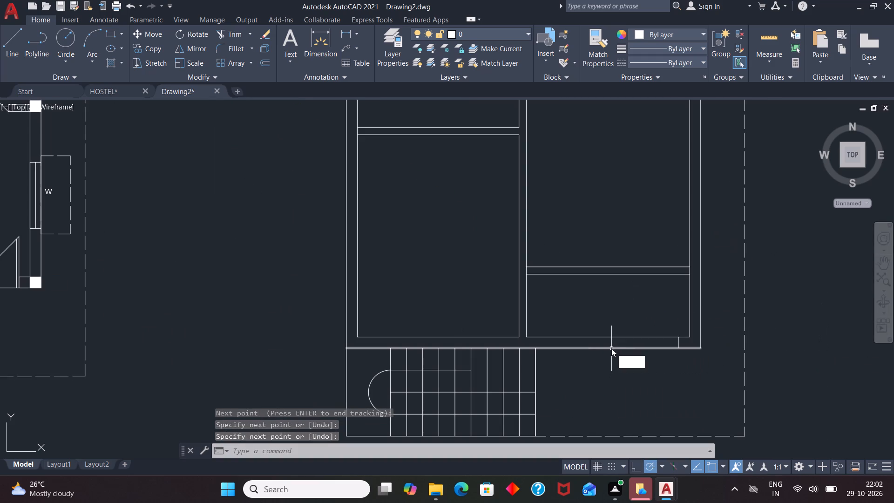
{"action": "key", "text": "Return"}
{"action": "key", "text": "3"}
{"action": "type", "text": "'6\""}
{"action": "key", "text": "Return"}
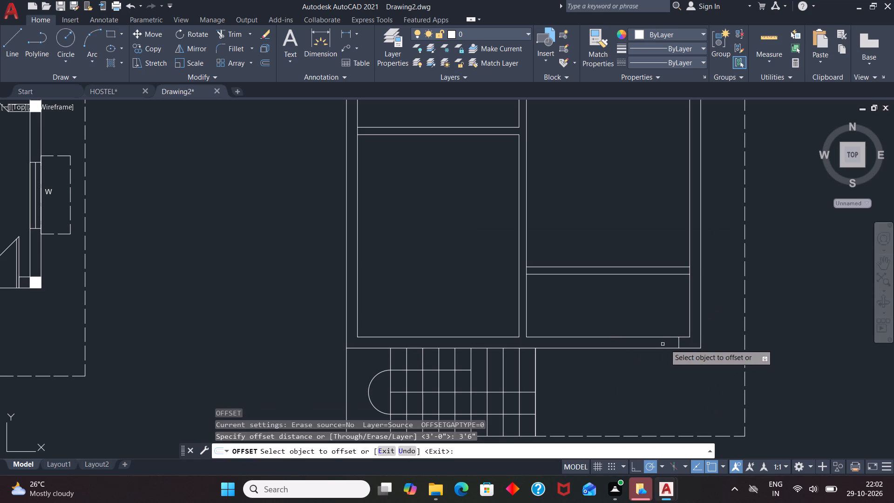
{"action": "left_click", "coordinate": [678, 343]}
{"action": "left_click", "coordinate": [609, 350]}
{"action": "key", "text": "space"}
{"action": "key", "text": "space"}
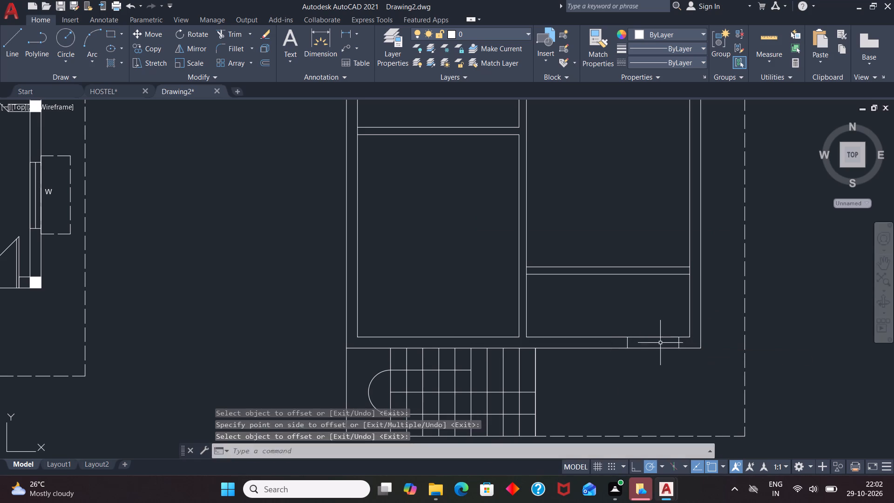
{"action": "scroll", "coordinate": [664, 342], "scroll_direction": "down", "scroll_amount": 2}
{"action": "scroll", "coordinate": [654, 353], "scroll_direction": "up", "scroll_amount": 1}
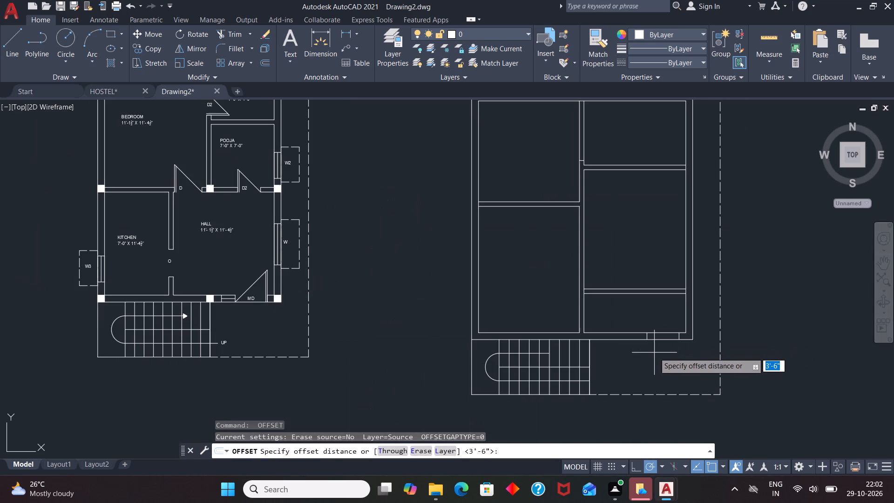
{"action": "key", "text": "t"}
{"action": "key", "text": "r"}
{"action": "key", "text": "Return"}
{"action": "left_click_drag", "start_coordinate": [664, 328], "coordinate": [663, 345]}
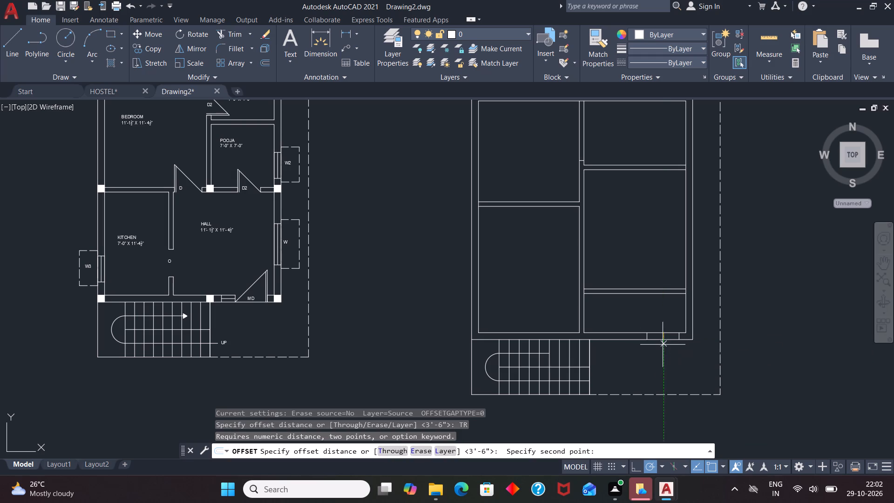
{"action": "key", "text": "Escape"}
Trim both bottom wall lines between the two jamb lines to clear the main door opening.
{"action": "type", "text": "TR"}
{"action": "key", "text": "Return"}
{"action": "left_click_drag", "start_coordinate": [657, 331], "coordinate": [658, 353]}
{"action": "key", "text": "Escape"}
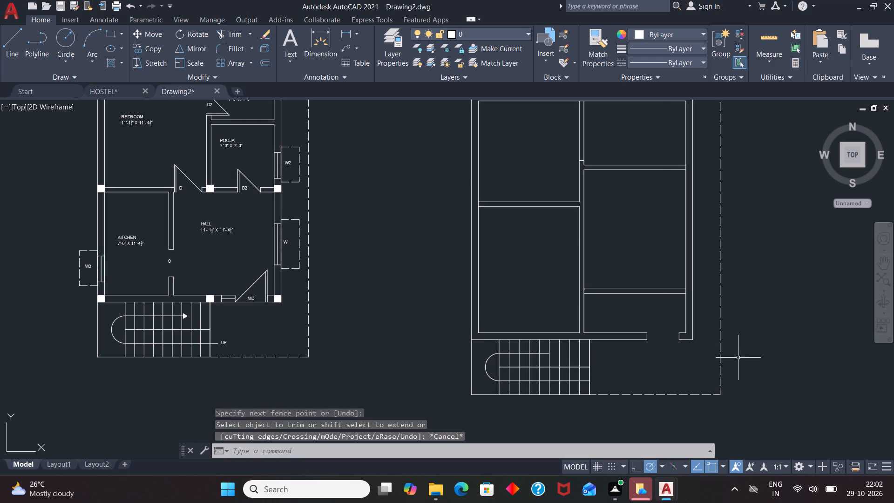
Draw a 3'6" door leaf line straight up from the lower outer corner of the main door opening's right jamb.
{"action": "scroll", "coordinate": [694, 333], "scroll_direction": "up", "scroll_amount": 2}
{"action": "scroll", "coordinate": [683, 356], "scroll_direction": "down", "scroll_amount": 1}
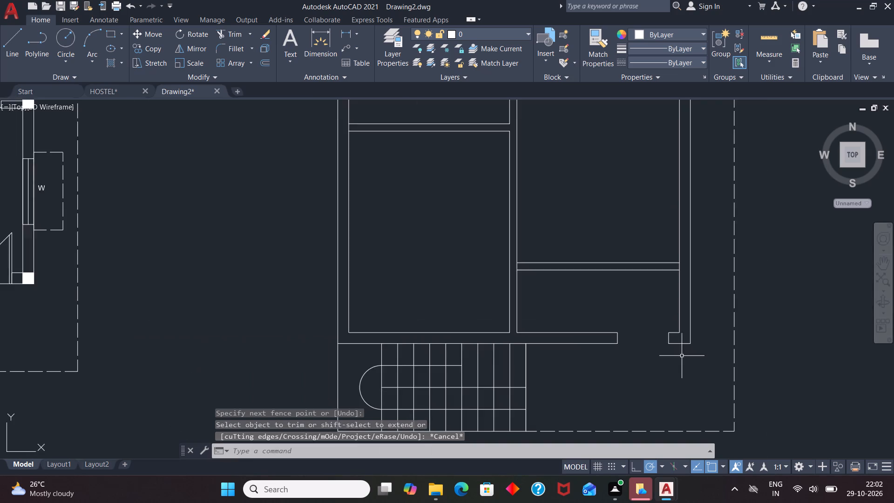
{"action": "scroll", "coordinate": [680, 358], "scroll_direction": "down", "scroll_amount": 1}
{"action": "key", "text": "l"}
{"action": "key", "text": "Return"}
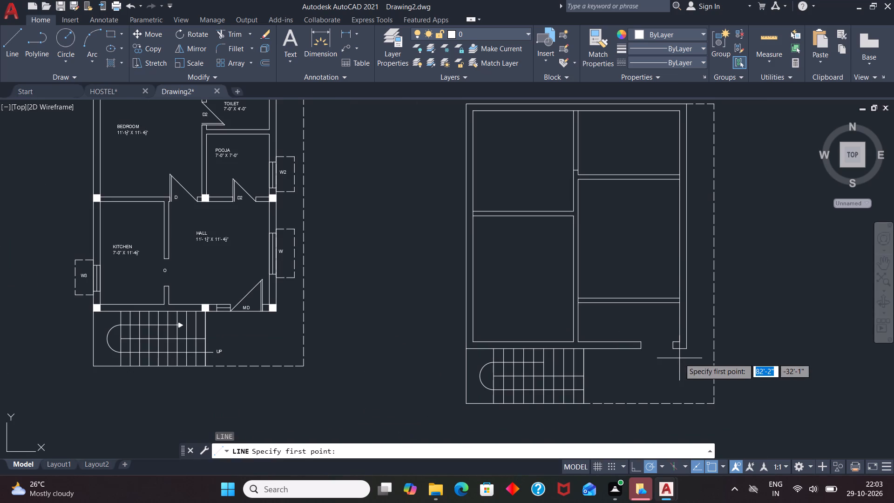
{"action": "scroll", "coordinate": [669, 350], "scroll_direction": "up", "scroll_amount": 2}
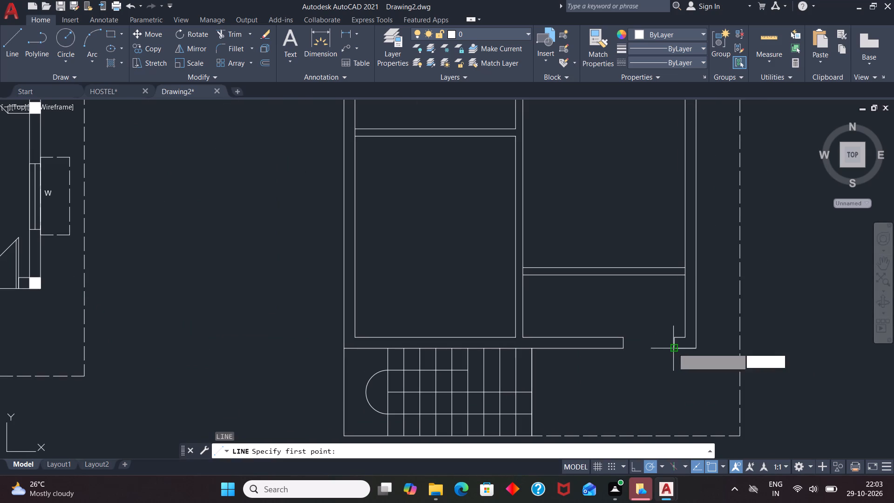
{"action": "left_click", "coordinate": [675, 348]}
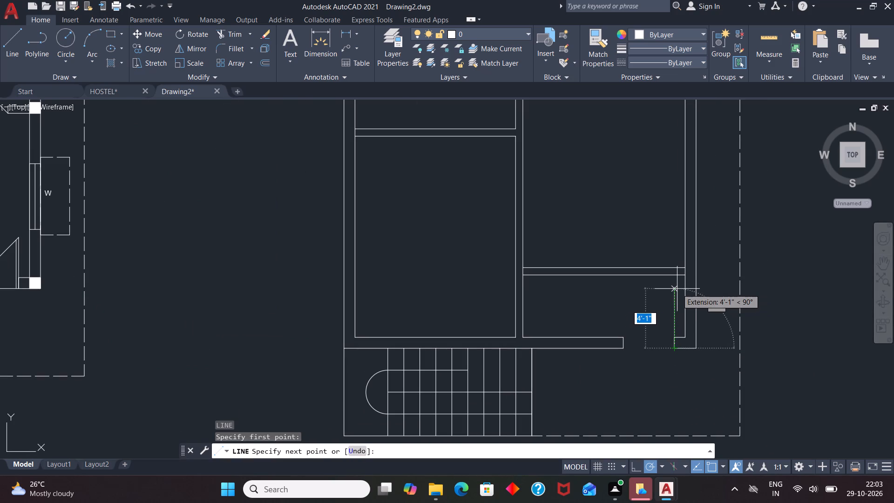
{"action": "type", "text": "3'6"}
{"action": "key", "text": "shift+quotedbl"}
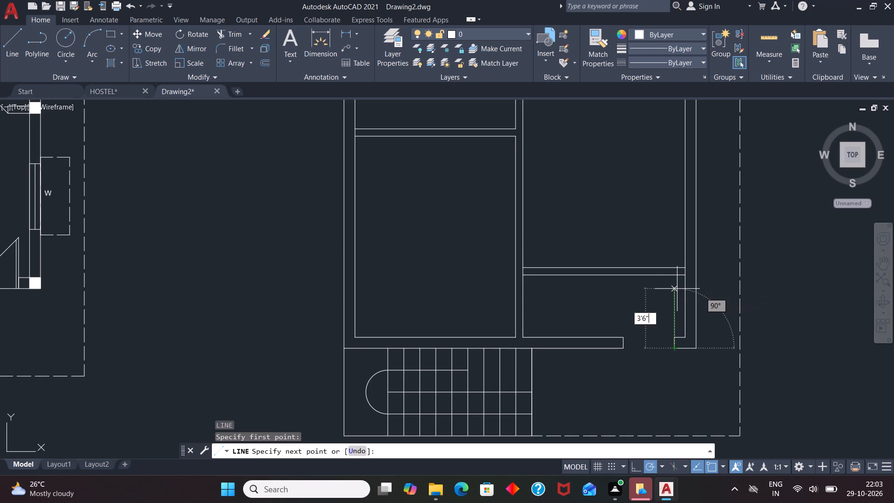
{"action": "key", "text": "Return"}
{"action": "key", "text": "space"}
Offset the door leaf line 2 inches to the left to give the leaf its thickness.
{"action": "key", "text": "o"}
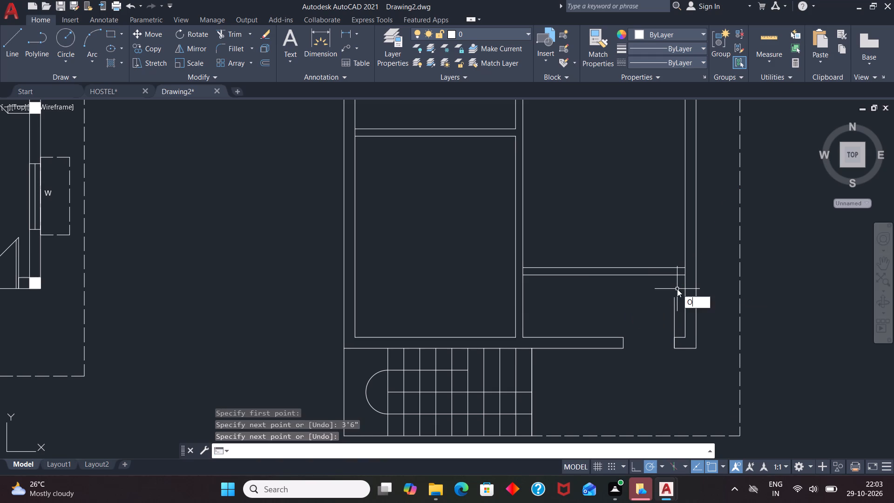
{"action": "key", "text": "Return"}
{"action": "key", "text": "6"}
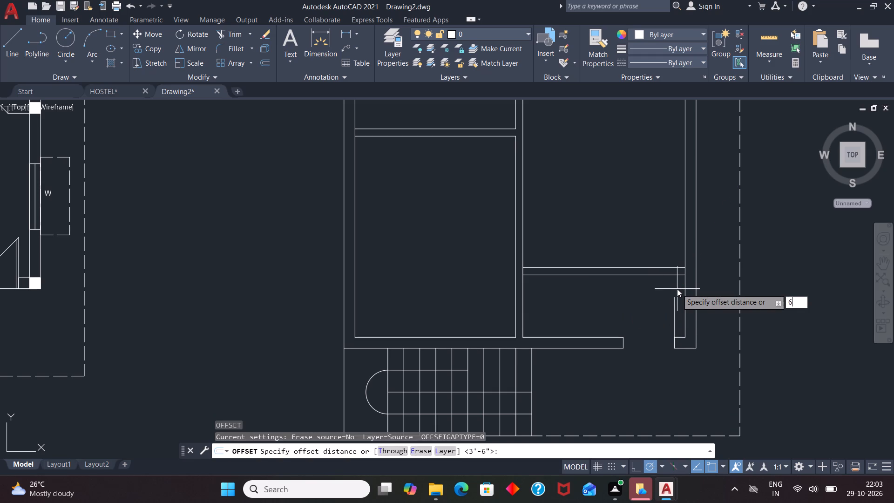
{"action": "key", "text": "BackSpace"}
{"action": "key", "text": "2"}
{"action": "key", "text": "Return"}
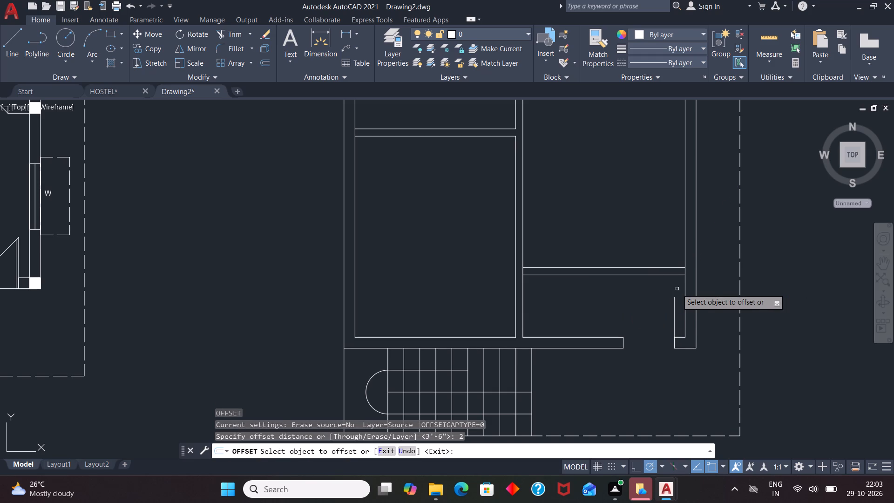
{"action": "left_click", "coordinate": [675, 300]}
{"action": "left_click", "coordinate": [661, 318]}
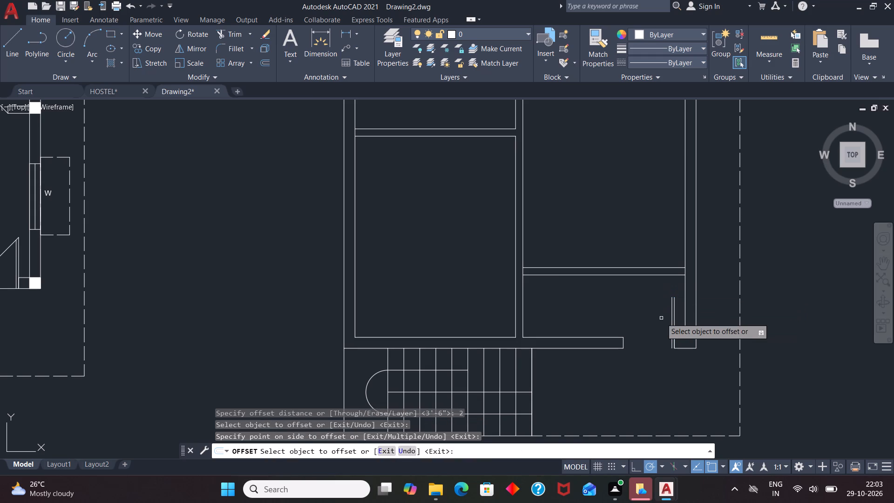
{"action": "key", "text": "space"}
Draw a diagonal line from the left jamb's lower corner to the top of the right-hand door leaf line.
{"action": "type", "text": "L"}
{"action": "key", "text": "Return"}
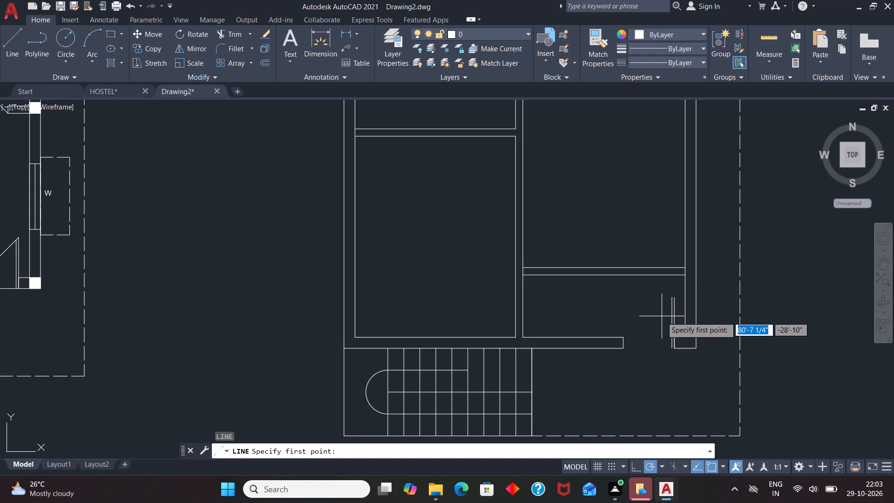
{"action": "scroll", "coordinate": [647, 360], "scroll_direction": "up", "scroll_amount": 2}
{"action": "left_click", "coordinate": [587, 332]}
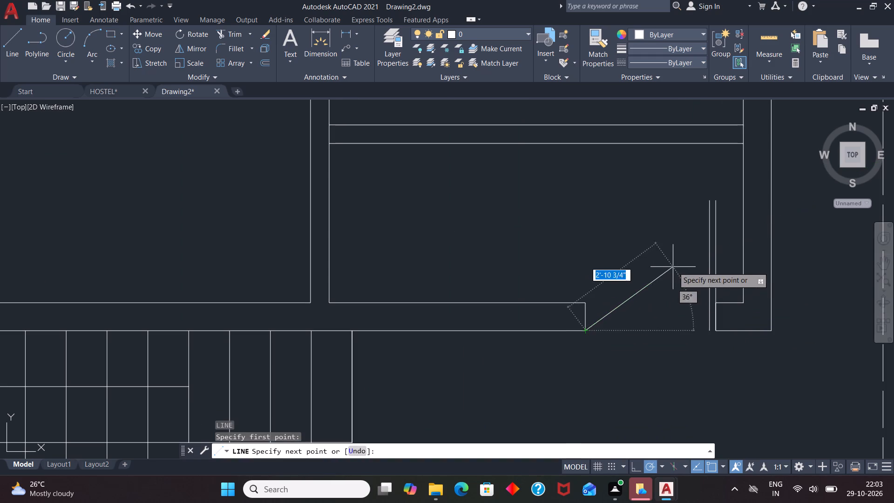
{"action": "left_click", "coordinate": [717, 202]}
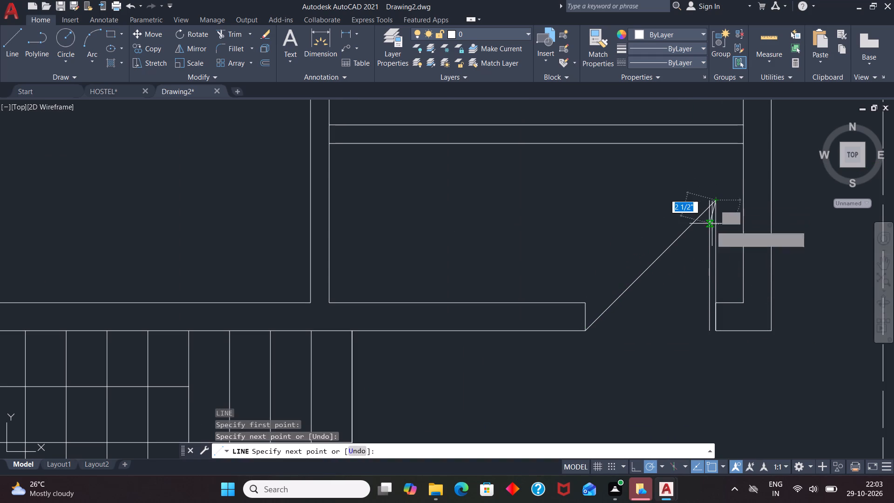
{"action": "key", "text": "space"}
Trim the end of the left door leaf line that projects above the diagonal.
{"action": "type", "text": "TR"}
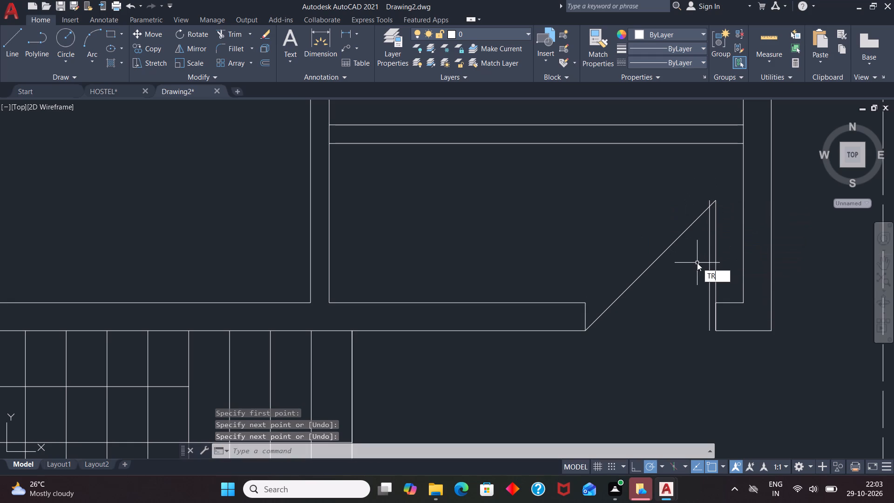
{"action": "key", "text": "Return"}
{"action": "left_click", "coordinate": [710, 200]}
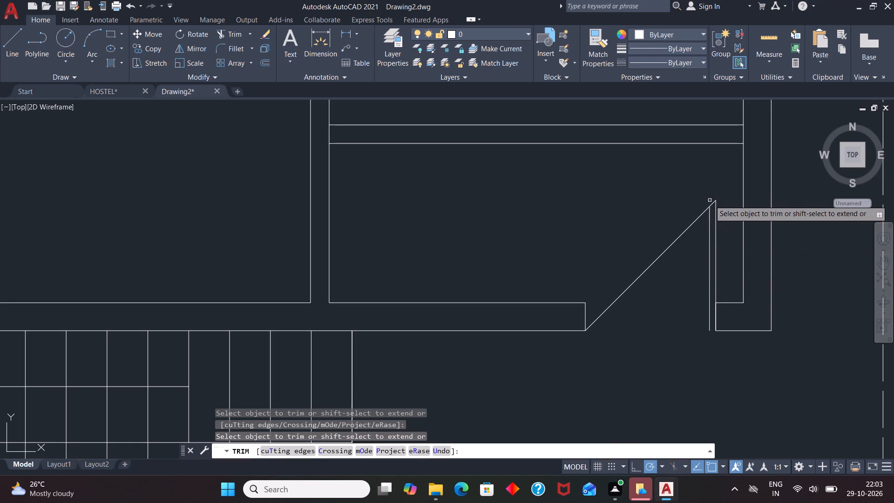
{"action": "scroll", "coordinate": [689, 265], "scroll_direction": "down", "scroll_amount": 2}
{"action": "scroll", "coordinate": [687, 313], "scroll_direction": "down", "scroll_amount": 2}
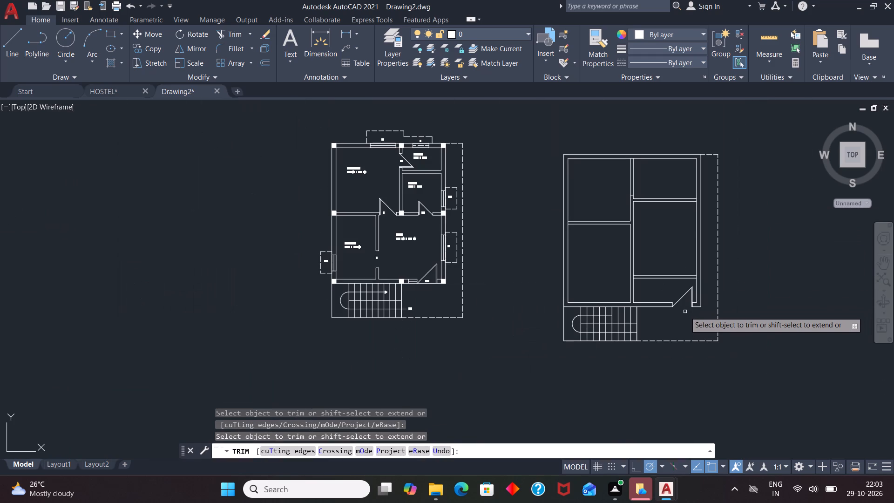
{"action": "key", "text": "space"}
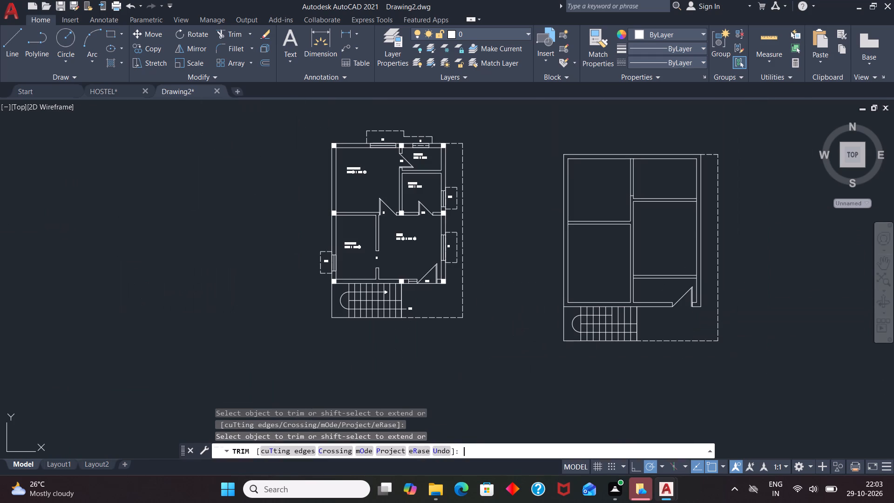
Place the multiline text label MD at 4" height in the main door opening, beneath the diagonal.
{"action": "scroll", "coordinate": [713, 302], "scroll_direction": "up", "scroll_amount": 2}
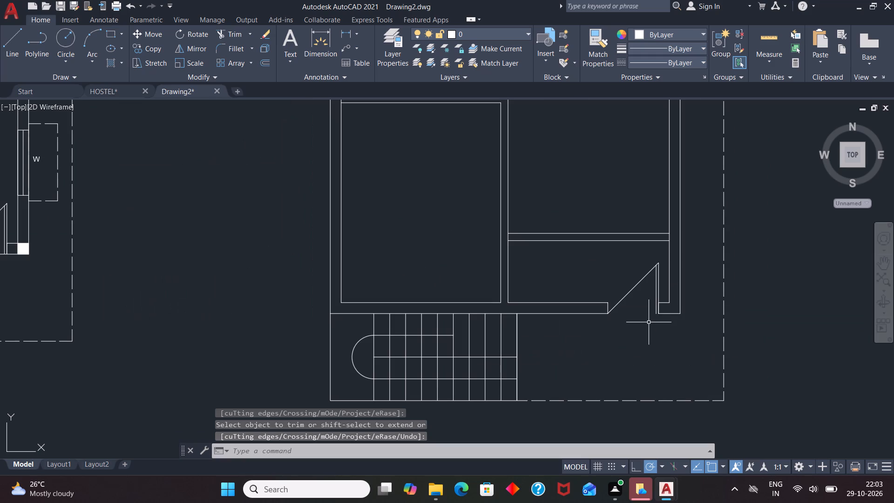
{"action": "key", "text": "t"}
{"action": "key", "text": "Return"}
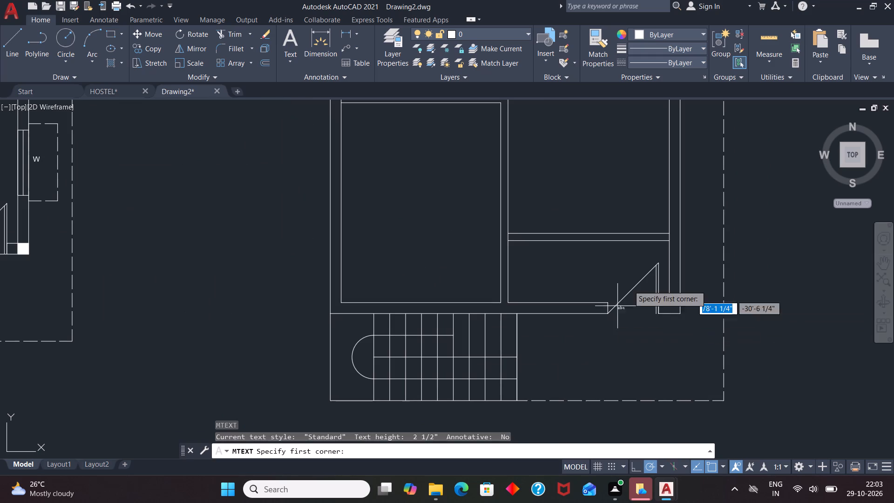
{"action": "scroll", "coordinate": [636, 276], "scroll_direction": "up", "scroll_amount": 2}
{"action": "left_click_drag", "start_coordinate": [625, 334], "coordinate": [628, 353]}
{"action": "left_click", "coordinate": [648, 363]}
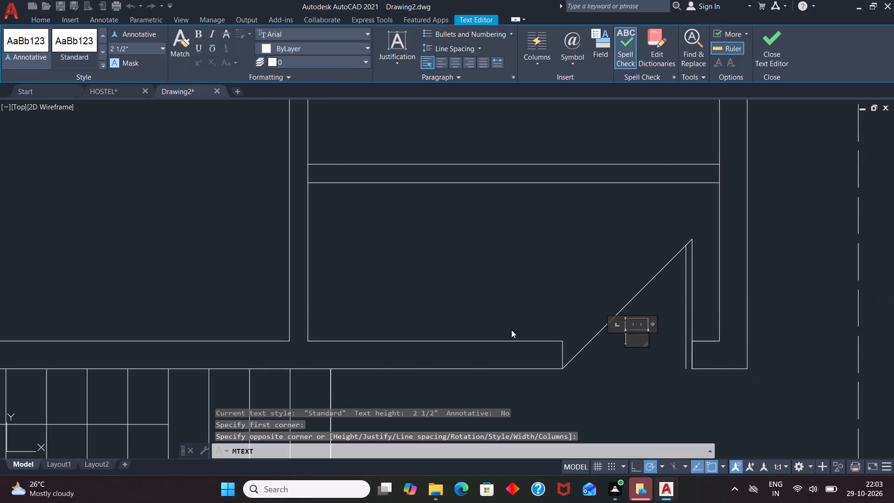
{"action": "left_click", "coordinate": [139, 51]}
{"action": "key", "text": "BackSpace"}
{"action": "type", "text": "4\""}
{"action": "key", "text": "Return"}
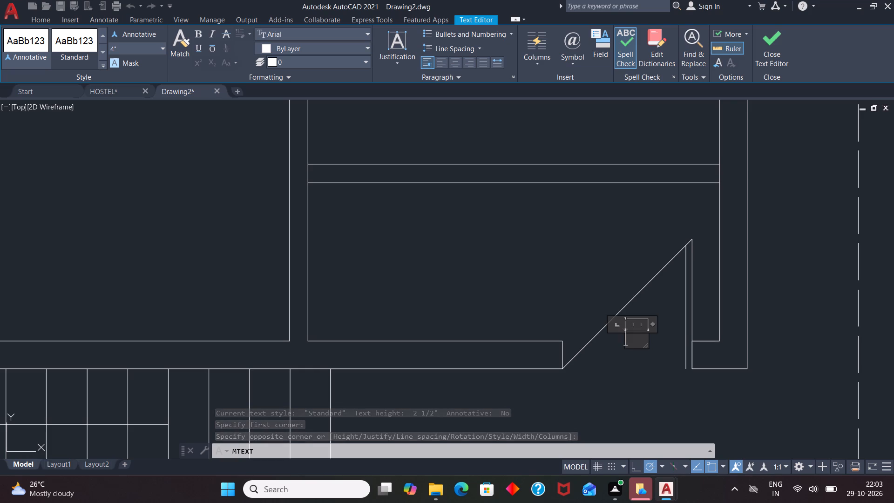
{"action": "type", "text": "MD"}
{"action": "left_click", "coordinate": [486, 236]}
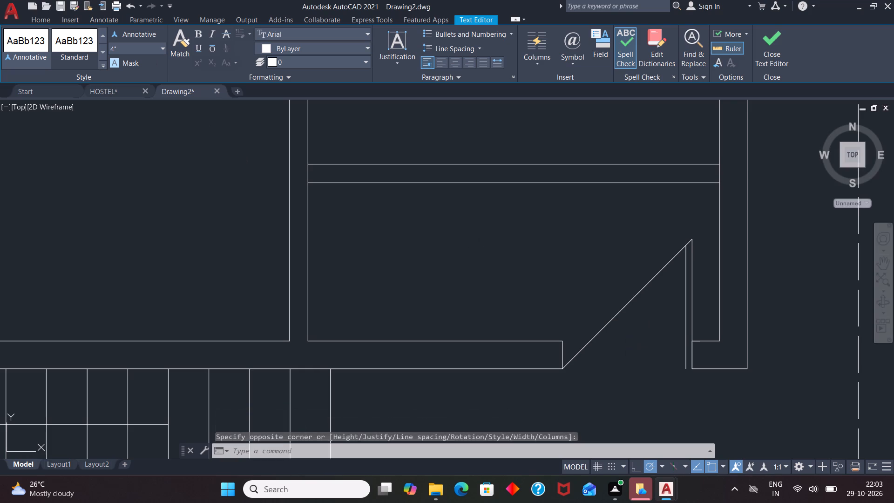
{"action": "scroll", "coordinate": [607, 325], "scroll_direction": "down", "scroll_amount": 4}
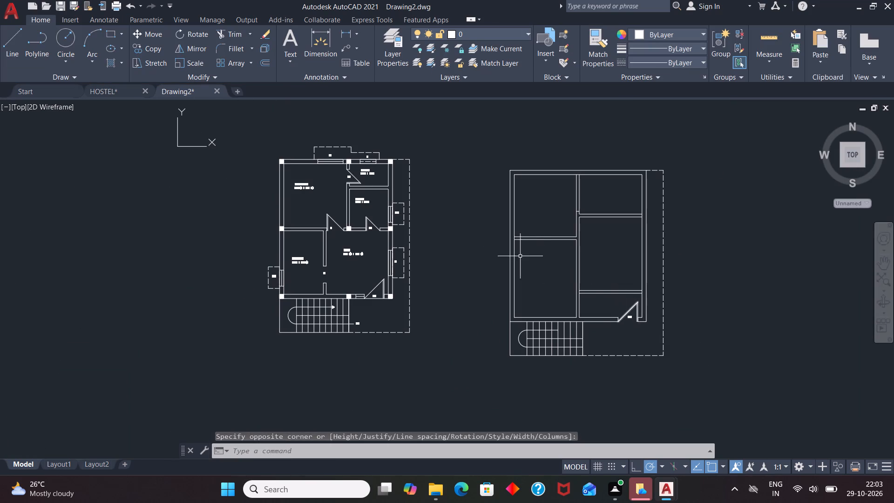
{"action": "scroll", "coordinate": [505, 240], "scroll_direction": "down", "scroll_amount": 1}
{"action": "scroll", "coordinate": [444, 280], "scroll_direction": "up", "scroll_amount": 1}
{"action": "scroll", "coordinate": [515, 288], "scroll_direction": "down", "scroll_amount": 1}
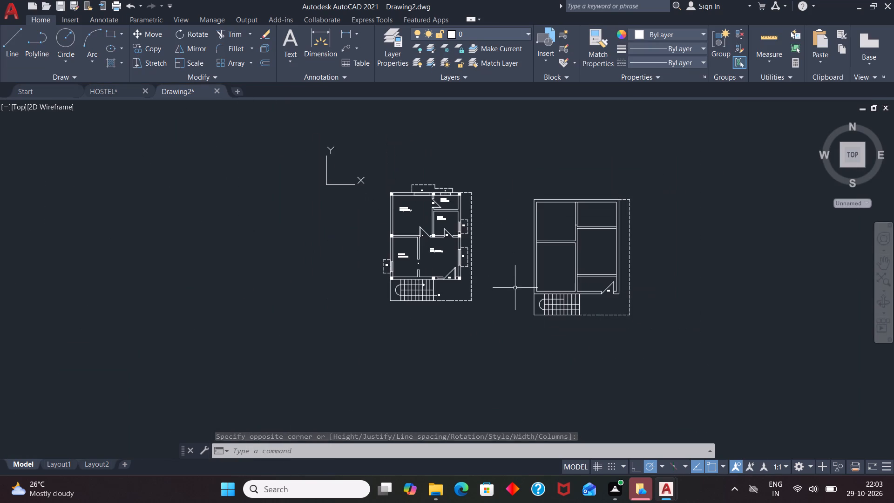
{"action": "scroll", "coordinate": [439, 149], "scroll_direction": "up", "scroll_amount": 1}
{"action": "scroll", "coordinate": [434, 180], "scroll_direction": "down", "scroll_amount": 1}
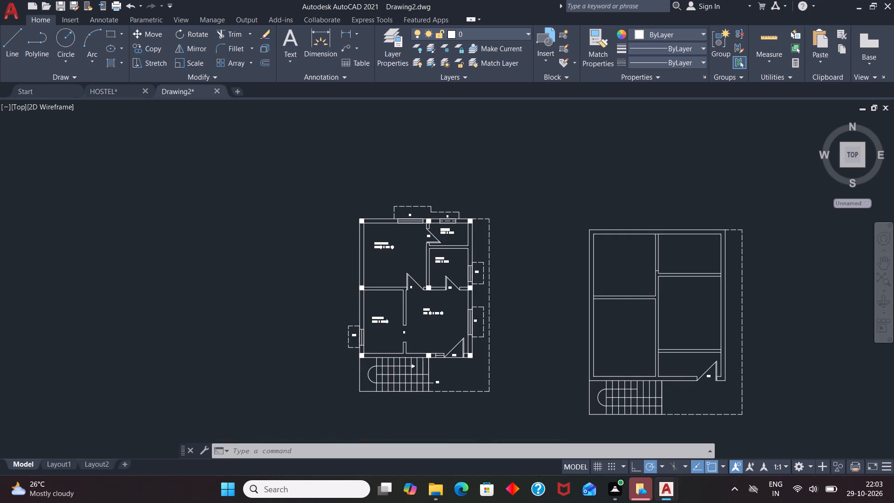
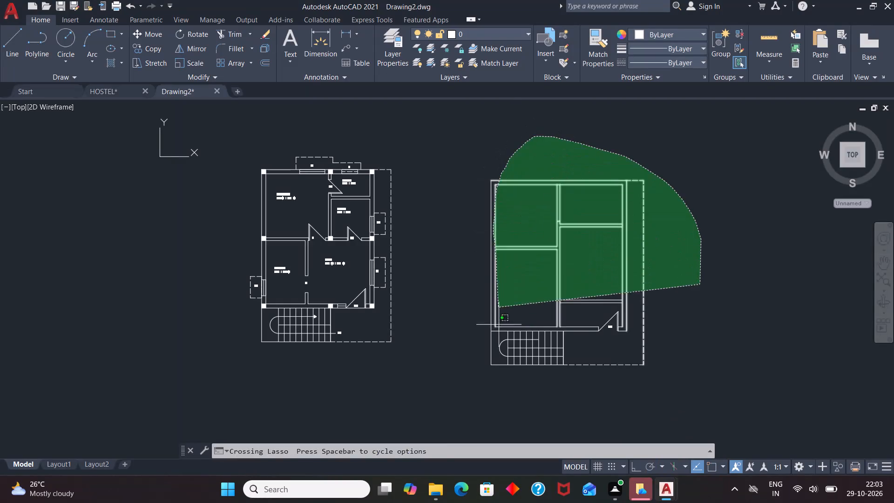
Erase the entire redrawn floor plan beside the original, including its staircase and dashed boundary.
{"action": "left_click_drag", "start_coordinate": [654, 335], "coordinate": [442, 316]}
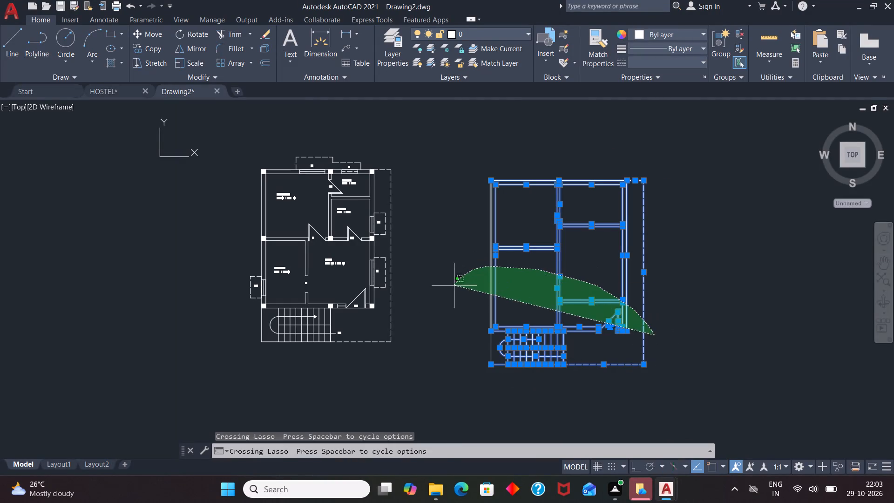
{"action": "left_click_drag", "start_coordinate": [442, 316], "coordinate": [448, 353]}
{"action": "key", "text": "Delete"}
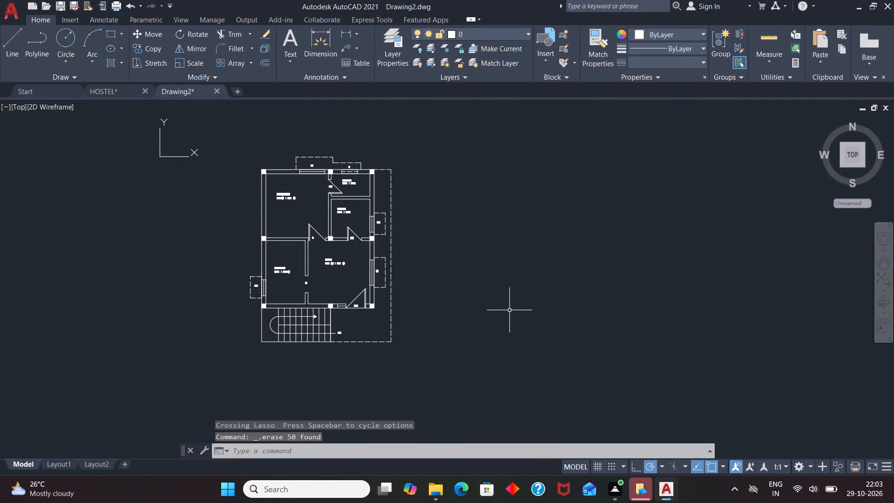
Add a linear dimension above the plan across the building's full width, between the outer corners of the top wall.
{"action": "scroll", "coordinate": [543, 265], "scroll_direction": "down", "scroll_amount": 1}
{"action": "scroll", "coordinate": [339, 213], "scroll_direction": "up", "scroll_amount": 2}
{"action": "scroll", "coordinate": [509, 210], "scroll_direction": "down", "scroll_amount": 1}
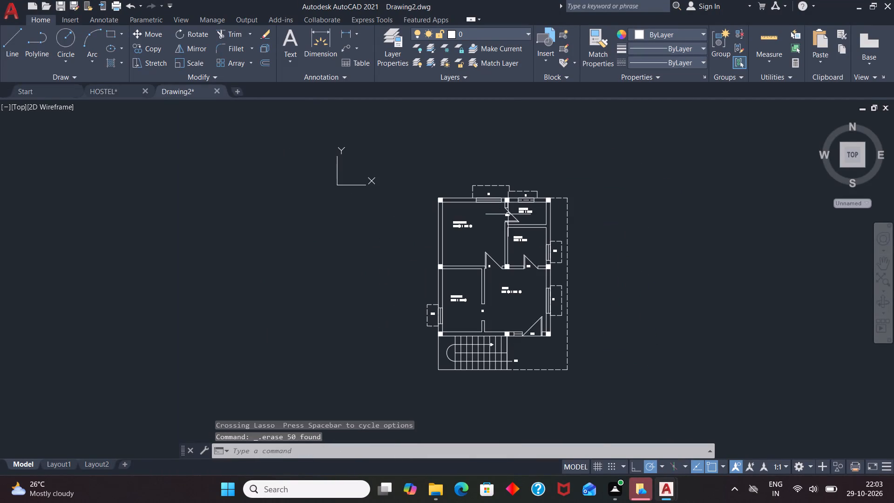
{"action": "type", "text": "DLI"}
{"action": "key", "text": "Return"}
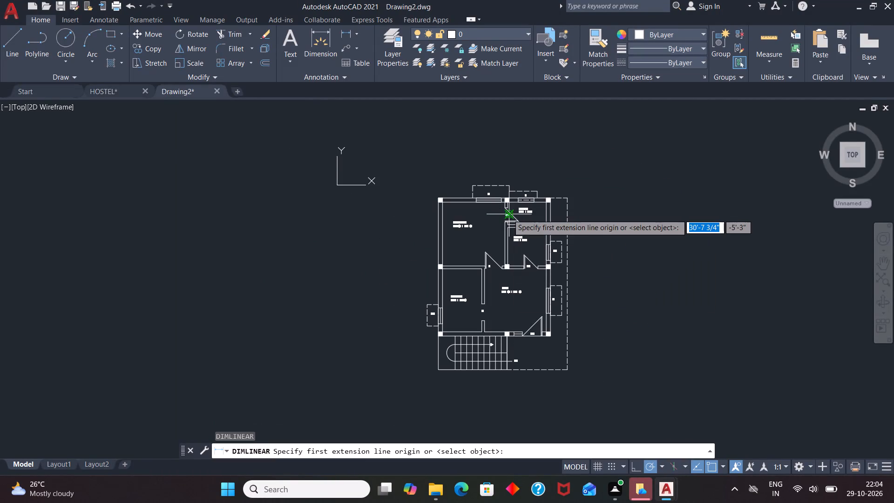
{"action": "scroll", "coordinate": [465, 183], "scroll_direction": "up", "scroll_amount": 3}
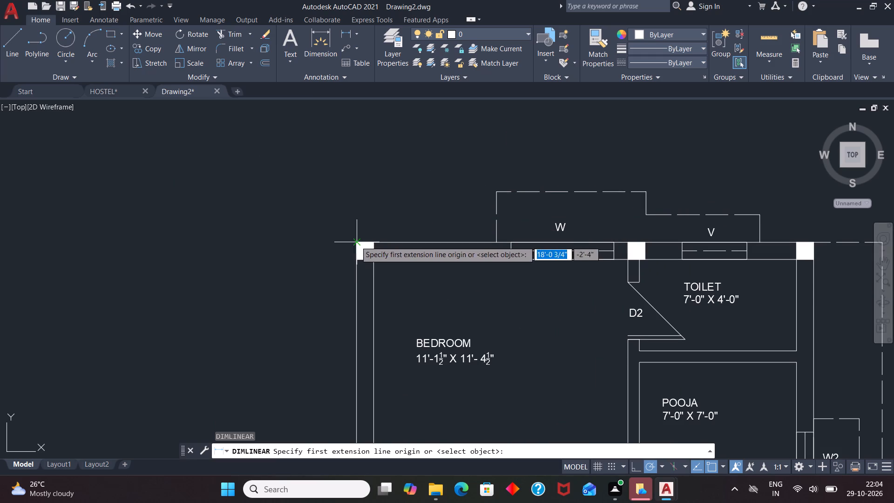
{"action": "left_click", "coordinate": [356, 241]}
{"action": "scroll", "coordinate": [324, 251], "scroll_direction": "down", "scroll_amount": 1}
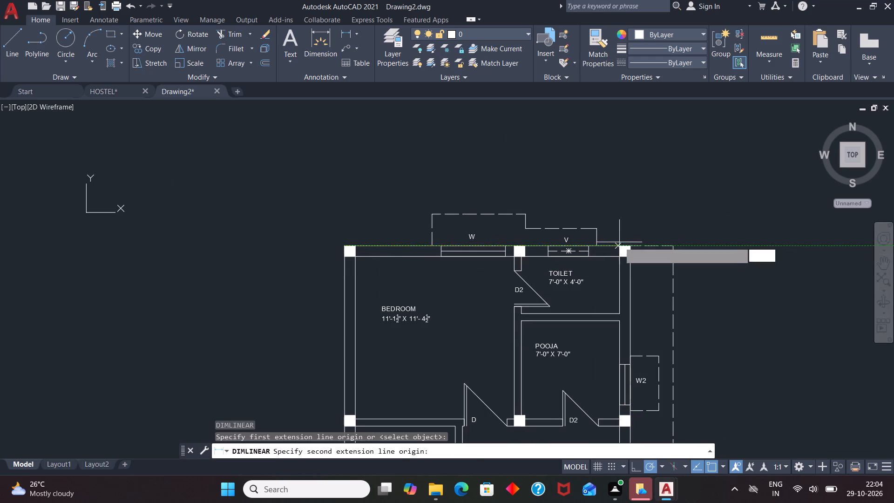
{"action": "left_click", "coordinate": [630, 245]}
{"action": "left_click", "coordinate": [619, 199]}
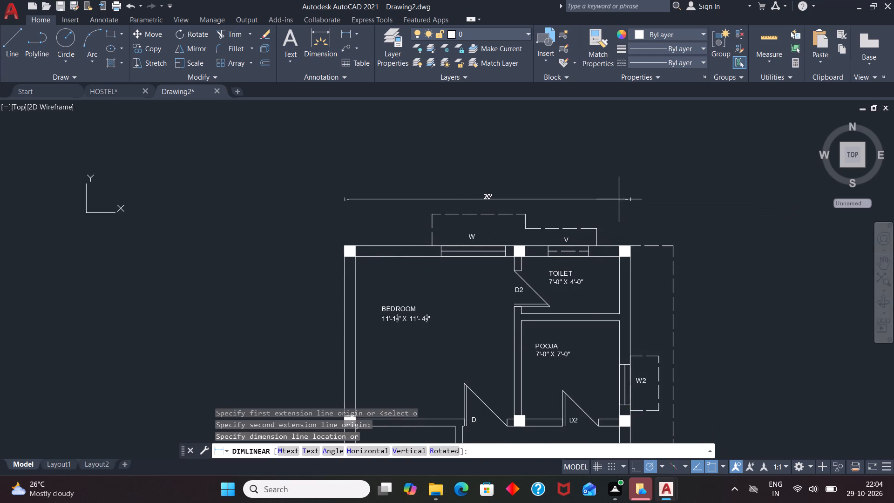
Dimension the gap from the top wall's right outer corner to the dashed boundary corner, in line with the width dimension.
{"action": "key", "text": "space"}
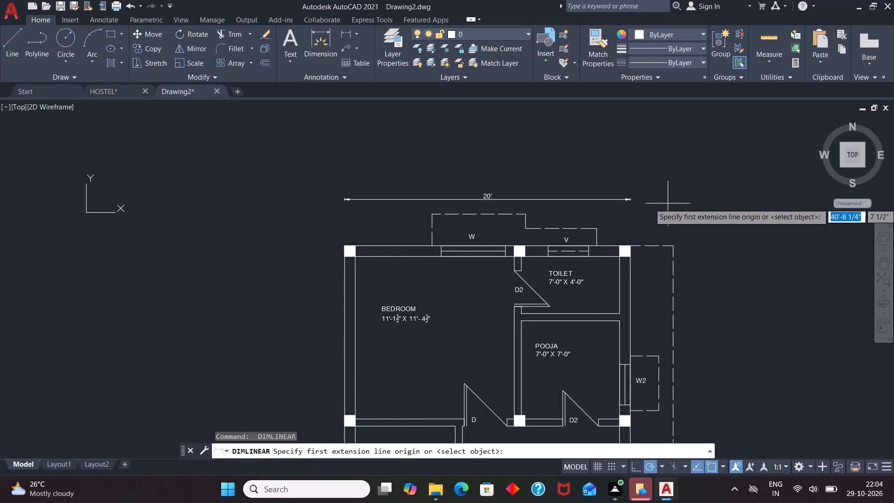
{"action": "left_click", "coordinate": [630, 241]}
{"action": "left_click", "coordinate": [676, 243]}
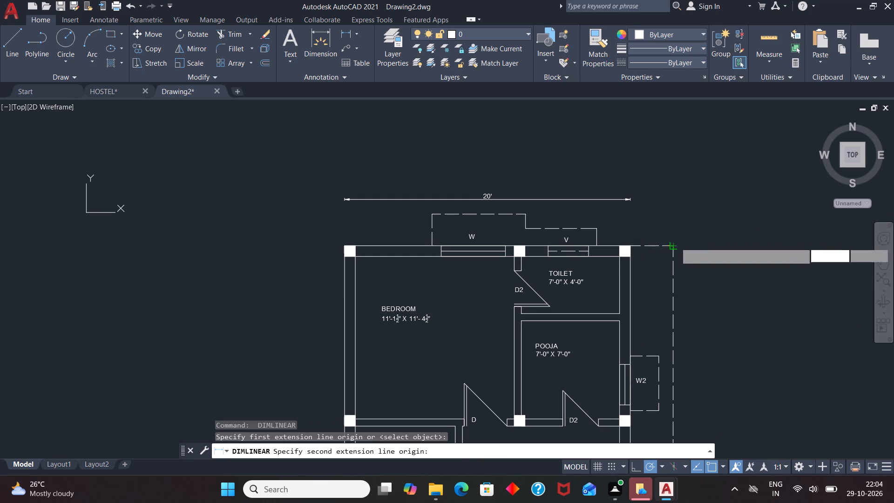
{"action": "left_click", "coordinate": [670, 199]}
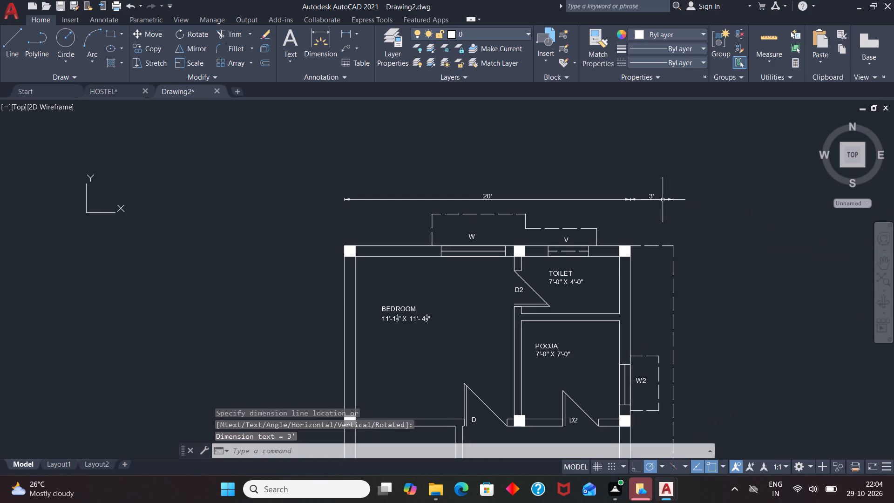
Add a vertical linear dimension beside the left wall, from its top outer corner to its bottom outer corner above the staircase.
{"action": "scroll", "coordinate": [650, 196], "scroll_direction": "down", "scroll_amount": 2}
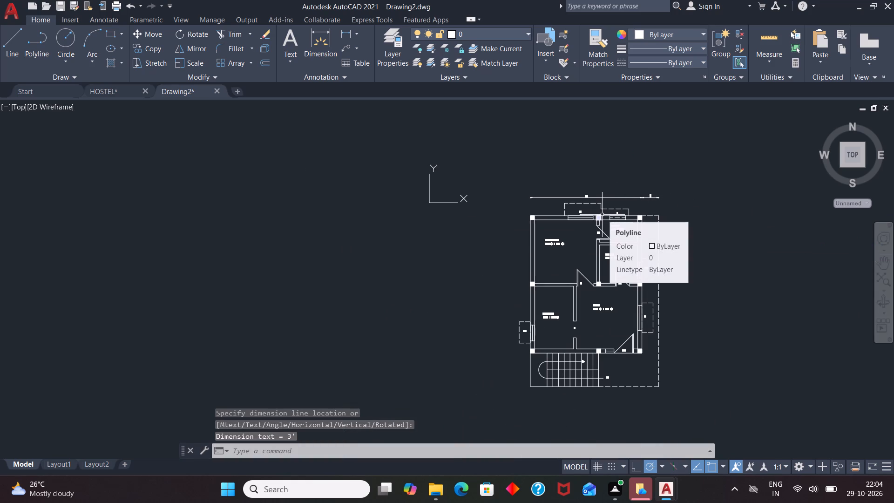
{"action": "key", "text": "space"}
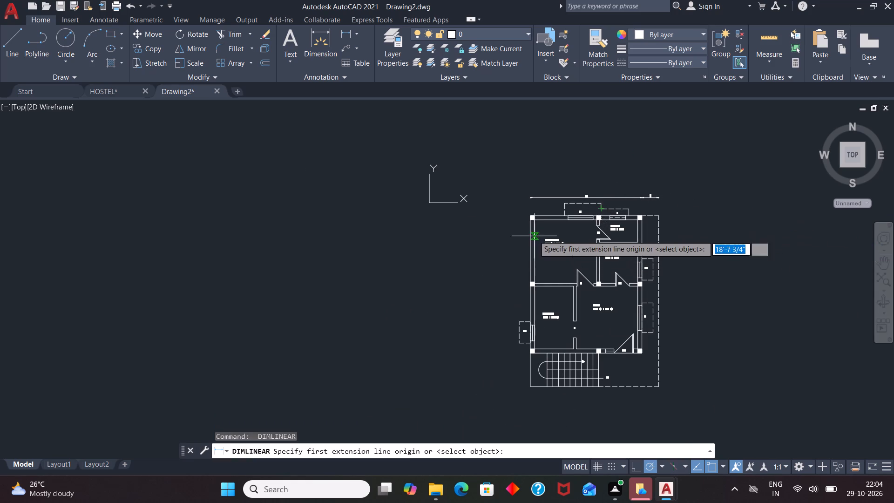
{"action": "scroll", "coordinate": [536, 218], "scroll_direction": "up", "scroll_amount": 3}
{"action": "left_click", "coordinate": [508, 207]}
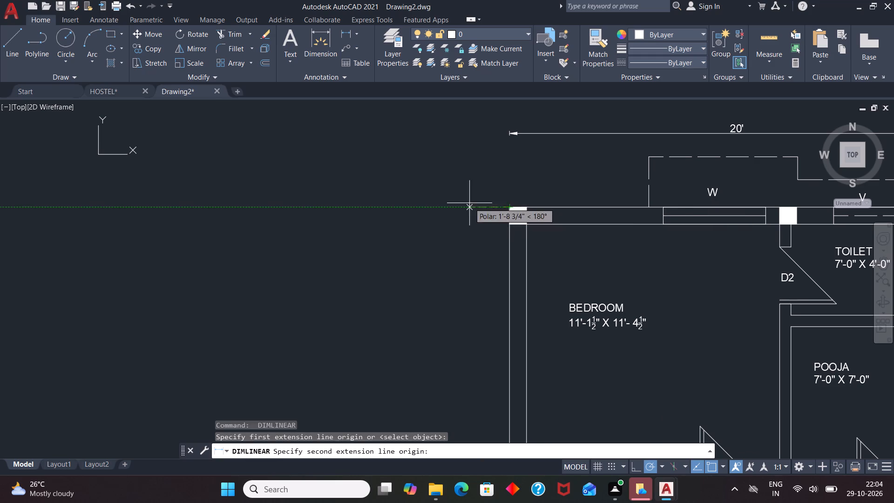
{"action": "scroll", "coordinate": [469, 204], "scroll_direction": "down", "scroll_amount": 4}
{"action": "scroll", "coordinate": [481, 311], "scroll_direction": "up", "scroll_amount": 4}
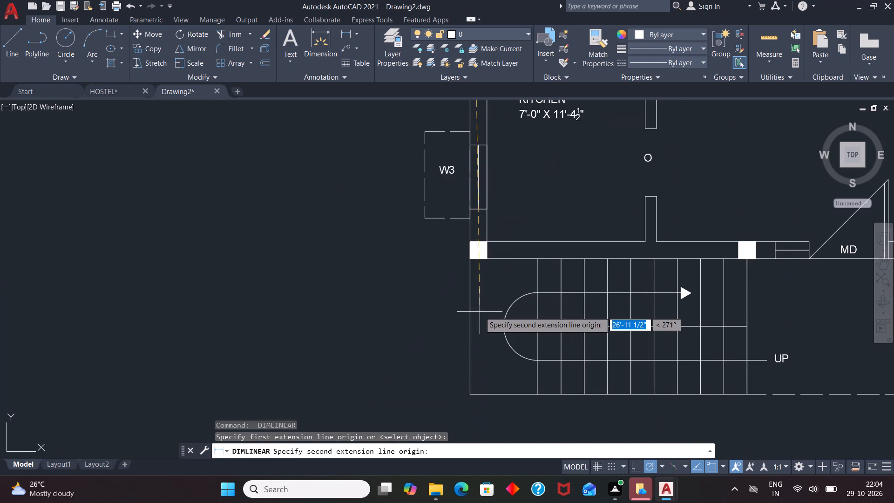
{"action": "left_click", "coordinate": [468, 261]}
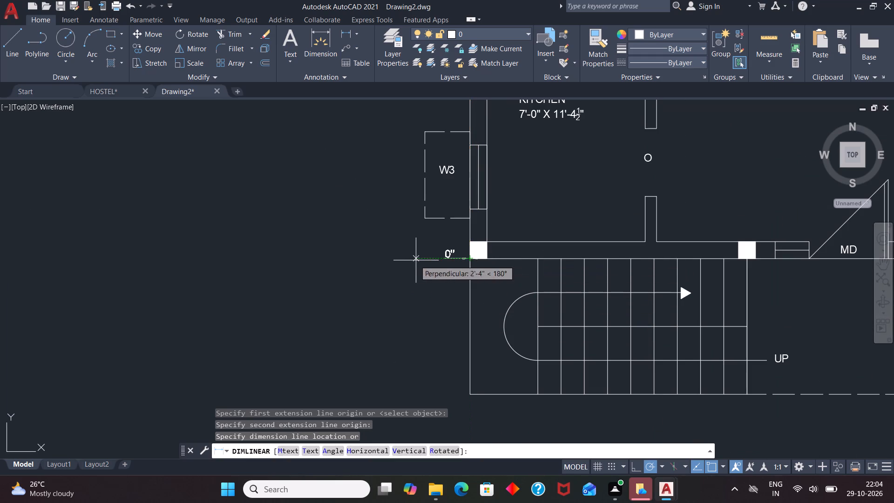
{"action": "left_click", "coordinate": [398, 248]}
Dimension the staircase area's depth along its left edge, in line with the building's vertical dimension.
{"action": "scroll", "coordinate": [403, 306], "scroll_direction": "down", "scroll_amount": 2}
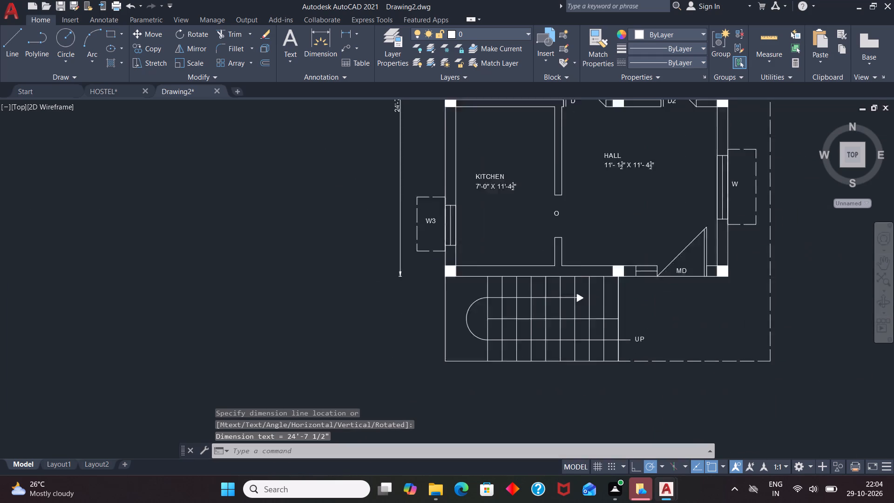
{"action": "scroll", "coordinate": [405, 185], "scroll_direction": "up", "scroll_amount": 2}
{"action": "scroll", "coordinate": [428, 185], "scroll_direction": "down", "scroll_amount": 2}
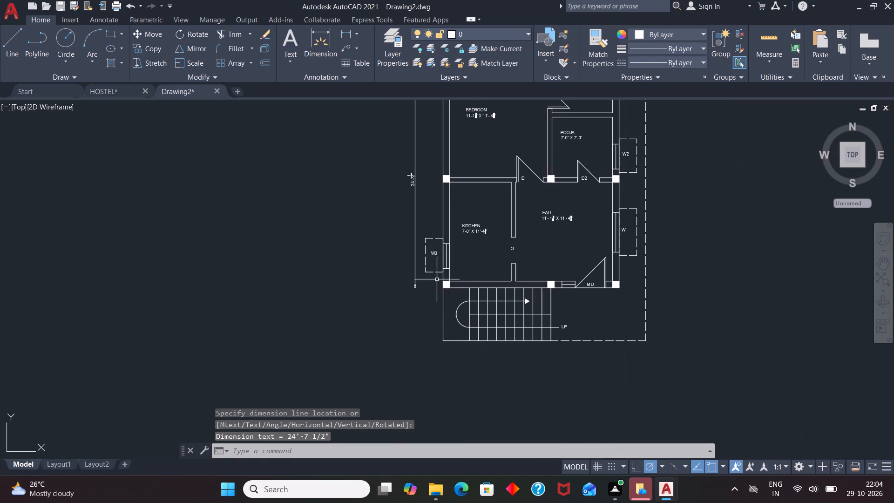
{"action": "scroll", "coordinate": [439, 310], "scroll_direction": "down", "scroll_amount": 2}
{"action": "scroll", "coordinate": [436, 315], "scroll_direction": "up", "scroll_amount": 2}
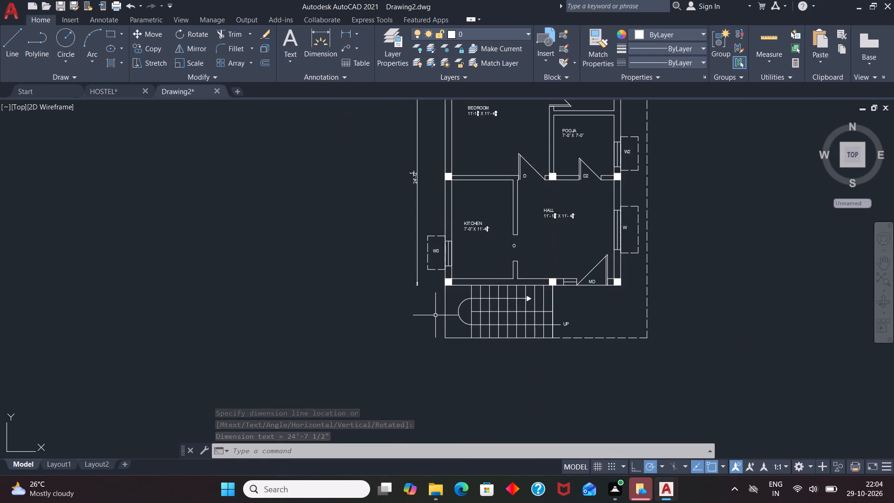
{"action": "scroll", "coordinate": [435, 315], "scroll_direction": "up", "scroll_amount": 2}
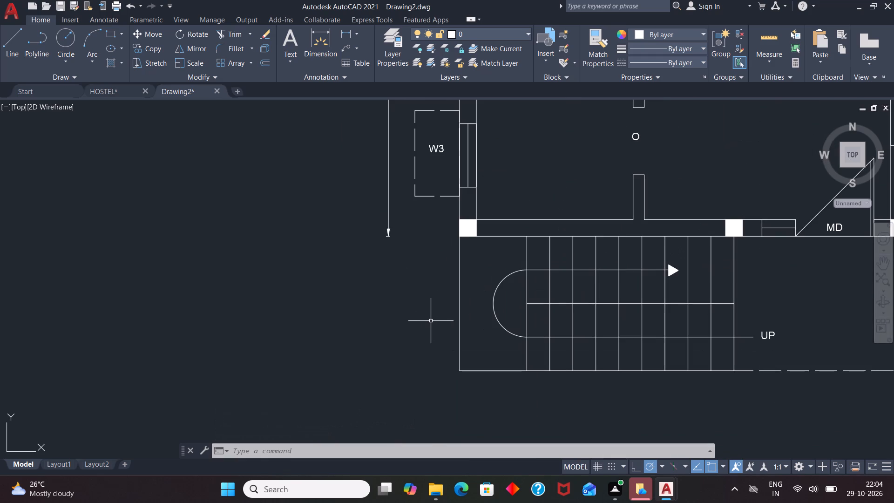
{"action": "key", "text": "space"}
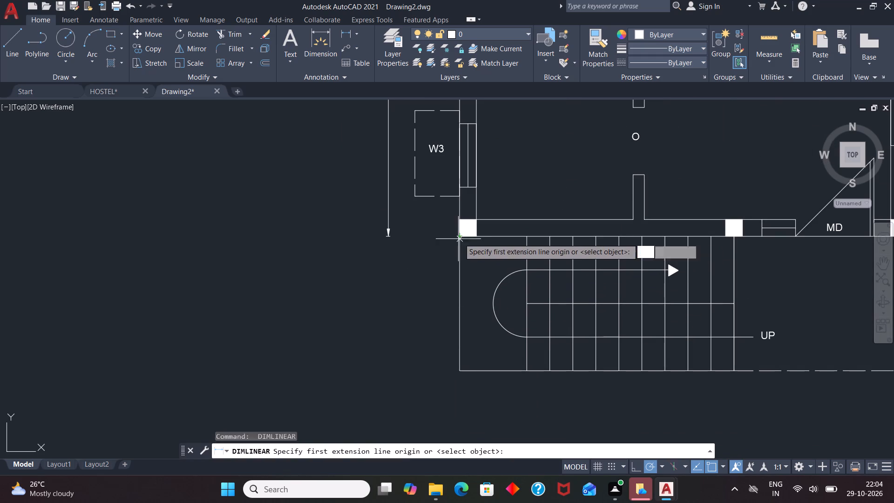
{"action": "left_click", "coordinate": [459, 238]}
{"action": "left_click", "coordinate": [459, 373]}
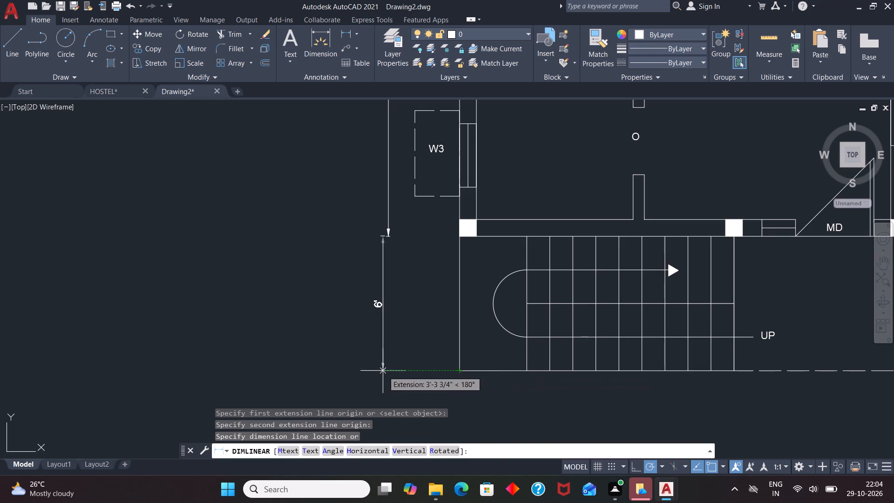
{"action": "left_click", "coordinate": [388, 370]}
Create a wide multiline text frame beneath the staircase for the plan title.
{"action": "scroll", "coordinate": [374, 318], "scroll_direction": "down", "scroll_amount": 4}
{"action": "scroll", "coordinate": [379, 346], "scroll_direction": "up", "scroll_amount": 2}
{"action": "key", "text": "t"}
{"action": "key", "text": "Return"}
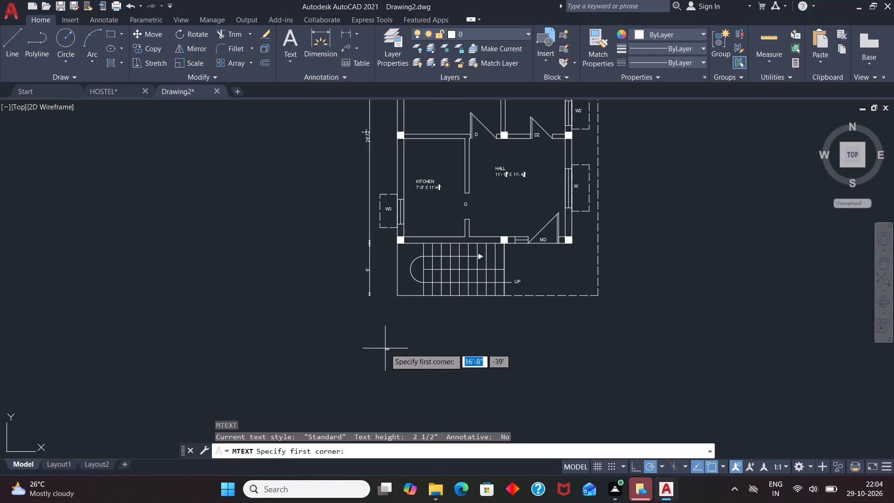
{"action": "left_click_drag", "start_coordinate": [459, 316], "coordinate": [465, 326]}
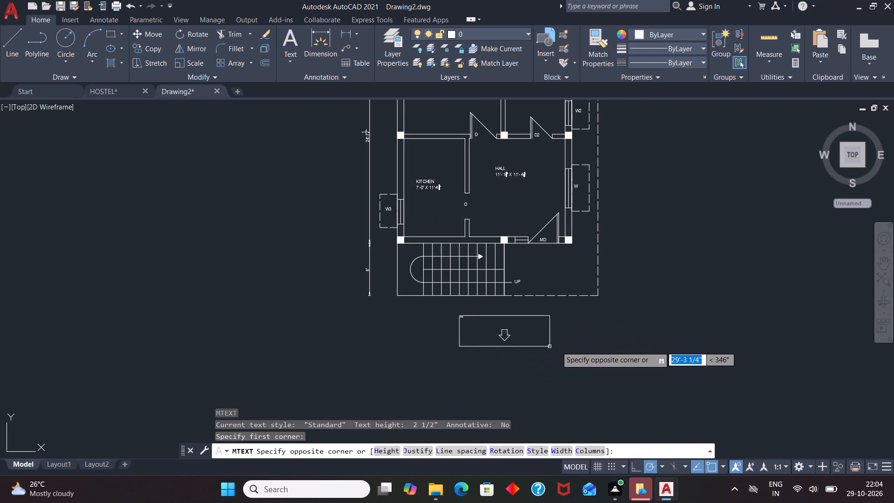
{"action": "left_click", "coordinate": [576, 347]}
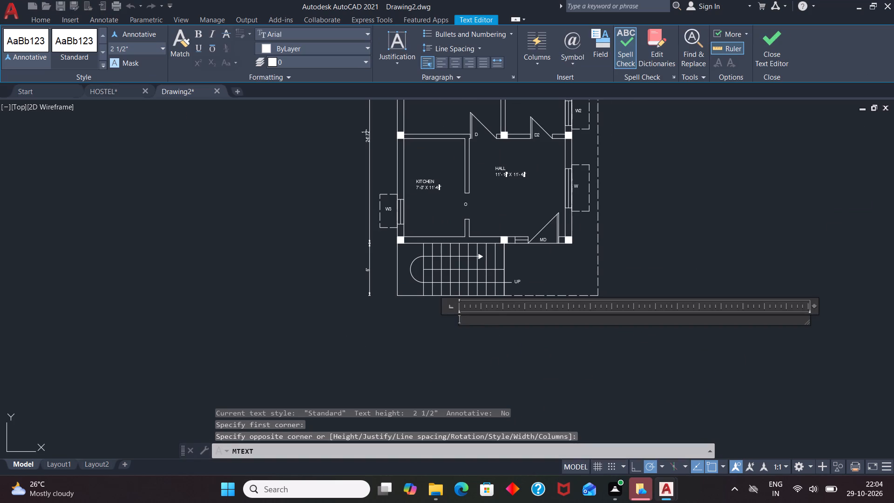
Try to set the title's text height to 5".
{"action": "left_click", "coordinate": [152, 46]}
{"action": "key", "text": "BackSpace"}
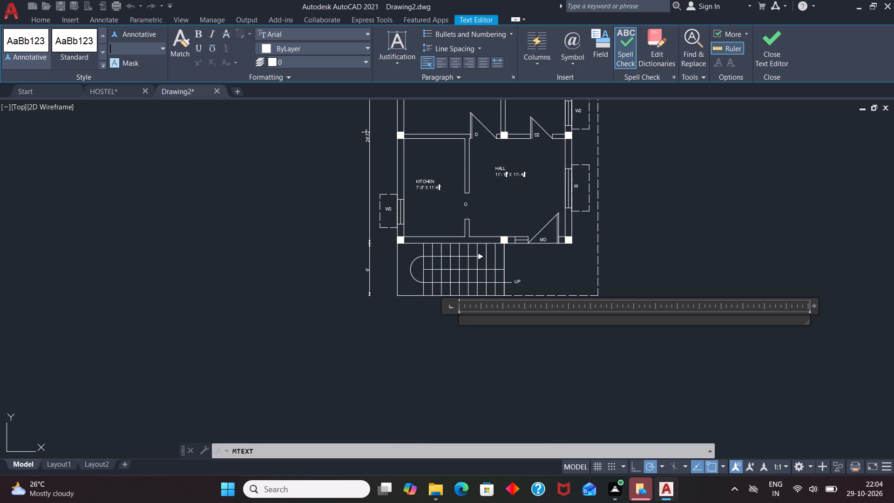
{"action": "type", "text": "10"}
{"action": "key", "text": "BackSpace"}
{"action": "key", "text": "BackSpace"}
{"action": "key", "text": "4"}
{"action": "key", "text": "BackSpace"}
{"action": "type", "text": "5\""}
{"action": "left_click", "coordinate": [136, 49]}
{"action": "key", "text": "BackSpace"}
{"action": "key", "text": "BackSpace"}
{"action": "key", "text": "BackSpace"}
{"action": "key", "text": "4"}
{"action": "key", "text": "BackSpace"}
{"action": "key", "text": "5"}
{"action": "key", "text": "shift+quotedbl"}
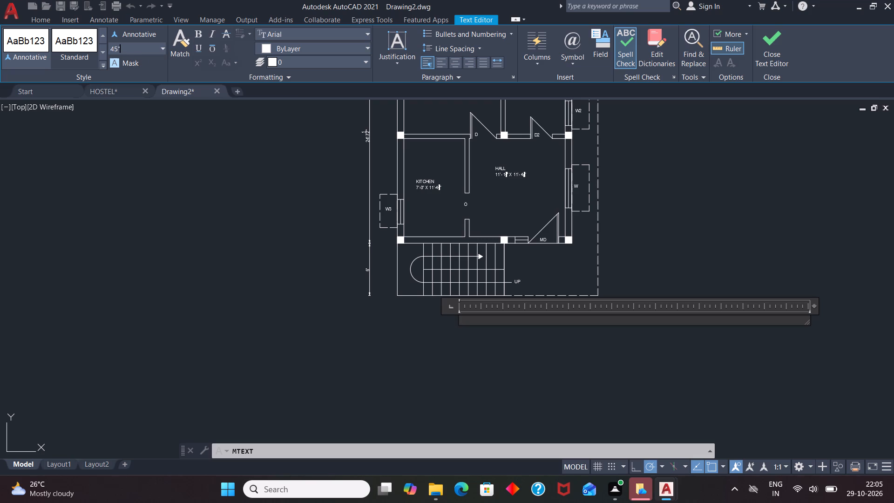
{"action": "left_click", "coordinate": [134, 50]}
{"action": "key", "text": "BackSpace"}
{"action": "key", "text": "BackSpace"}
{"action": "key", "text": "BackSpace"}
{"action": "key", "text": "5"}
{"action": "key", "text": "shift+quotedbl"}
Enter the bold, underlined title GROUND FLOOR PLAN in the text frame beneath the staircase.
{"action": "left_click", "coordinate": [197, 37]}
{"action": "left_click", "coordinate": [198, 51]}
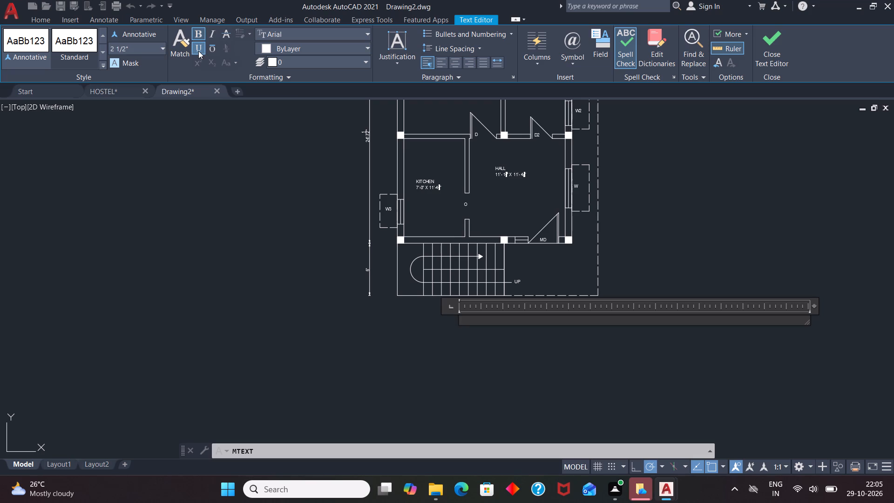
{"action": "type", "text": "GR"}
{"action": "key", "text": "Return"}
{"action": "type", "text": "GR"}
{"action": "key", "text": "o"}
{"action": "left_click", "coordinate": [196, 49]}
{"action": "key", "text": "BackSpace"}
{"action": "key", "text": "BackSpace"}
{"action": "key", "text": "BackSpace"}
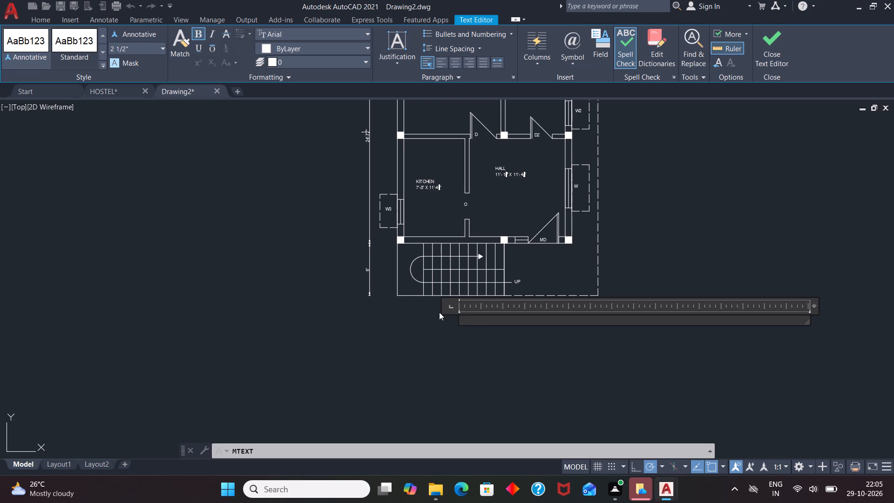
{"action": "left_click", "coordinate": [204, 47]}
{"action": "type", "text": "GROUND FLOOR PLAN"}
{"action": "left_click", "coordinate": [532, 354]}
Move the GROUND FLOOR PLAN title sideways so it sits beneath the dashed outline beside the staircase.
{"action": "scroll", "coordinate": [483, 328], "scroll_direction": "up", "scroll_amount": 4}
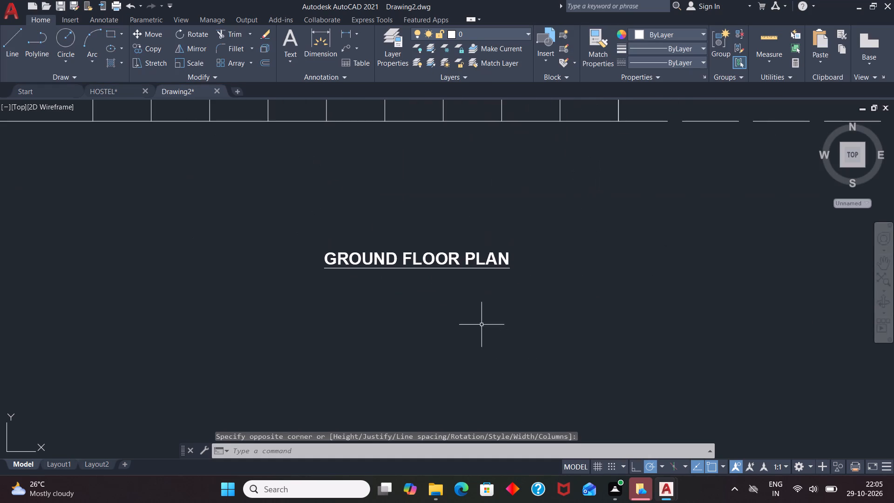
{"action": "left_click", "coordinate": [438, 258]}
{"action": "scroll", "coordinate": [373, 316], "scroll_direction": "down", "scroll_amount": 1}
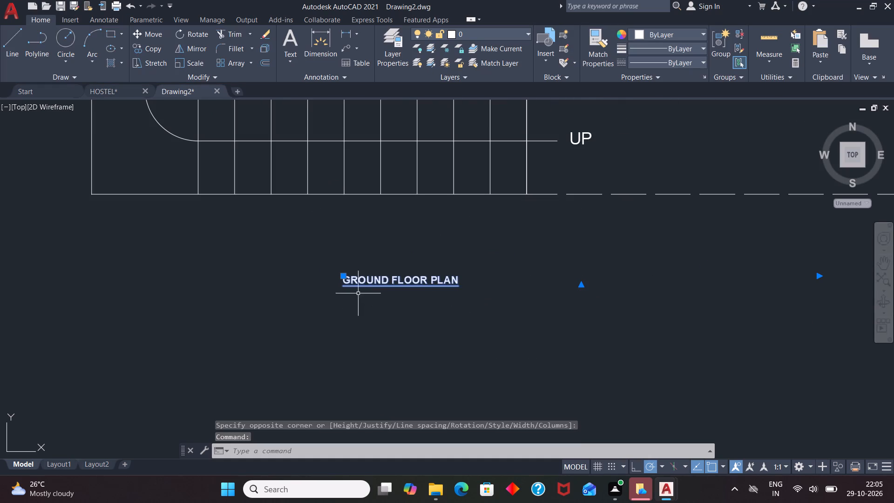
{"action": "left_click_drag", "start_coordinate": [341, 274], "coordinate": [353, 278]}
{"action": "scroll", "coordinate": [385, 286], "scroll_direction": "down", "scroll_amount": 2}
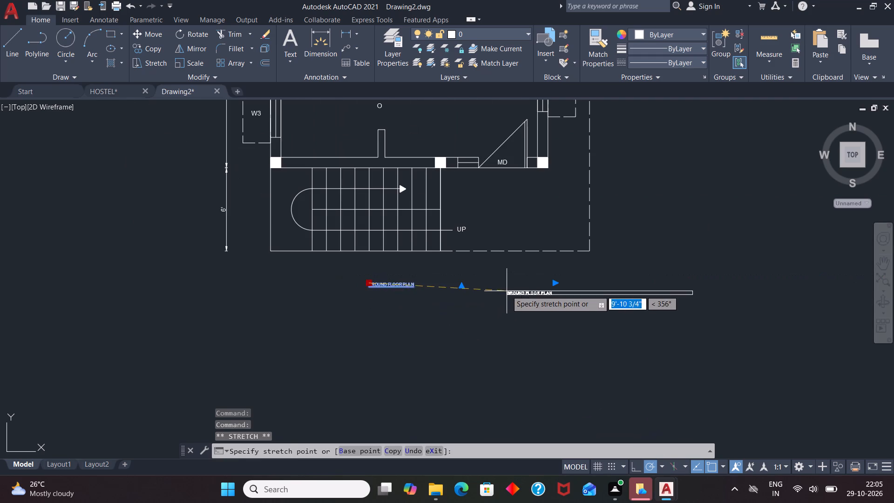
{"action": "scroll", "coordinate": [507, 291], "scroll_direction": "up", "scroll_amount": 3}
{"action": "left_click", "coordinate": [486, 238]}
{"action": "scroll", "coordinate": [535, 308], "scroll_direction": "down", "scroll_amount": 1}
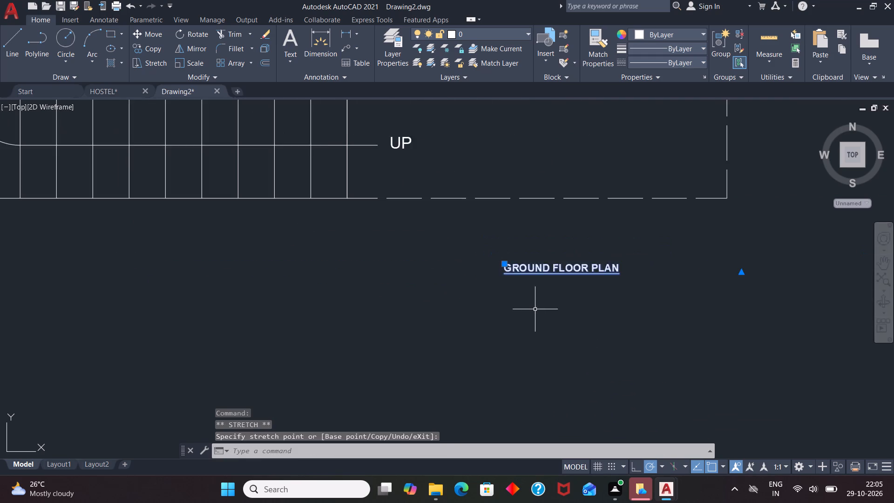
{"action": "scroll", "coordinate": [535, 310], "scroll_direction": "down", "scroll_amount": 1}
{"action": "key", "text": "Escape"}
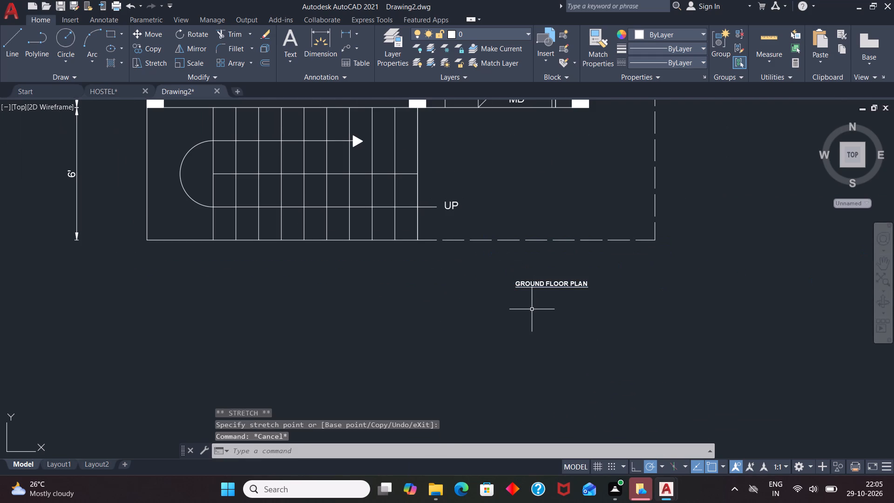
Save the drawing in the Documents folder under the name ground floor.
{"action": "scroll", "coordinate": [535, 256], "scroll_direction": "down", "scroll_amount": 2}
{"action": "scroll", "coordinate": [528, 298], "scroll_direction": "down", "scroll_amount": 1}
{"action": "scroll", "coordinate": [555, 170], "scroll_direction": "down", "scroll_amount": 2}
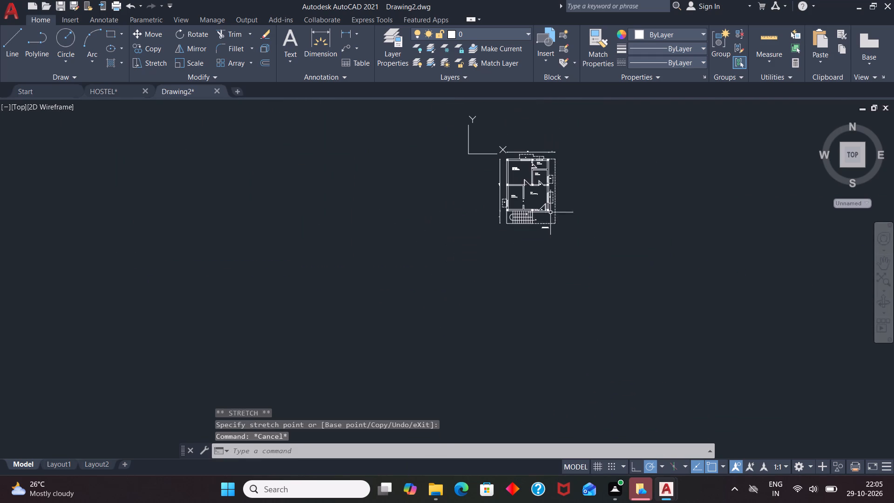
{"action": "scroll", "coordinate": [584, 161], "scroll_direction": "up", "scroll_amount": 2}
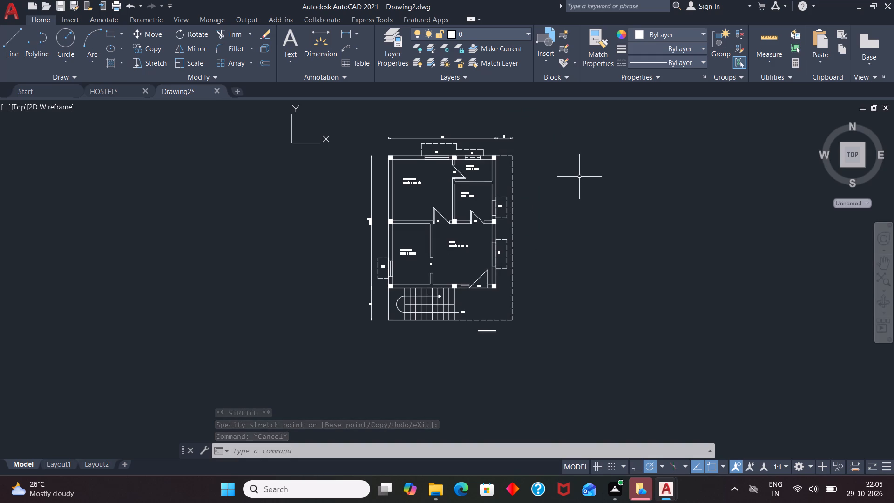
{"action": "key", "text": "ctrl+s"}
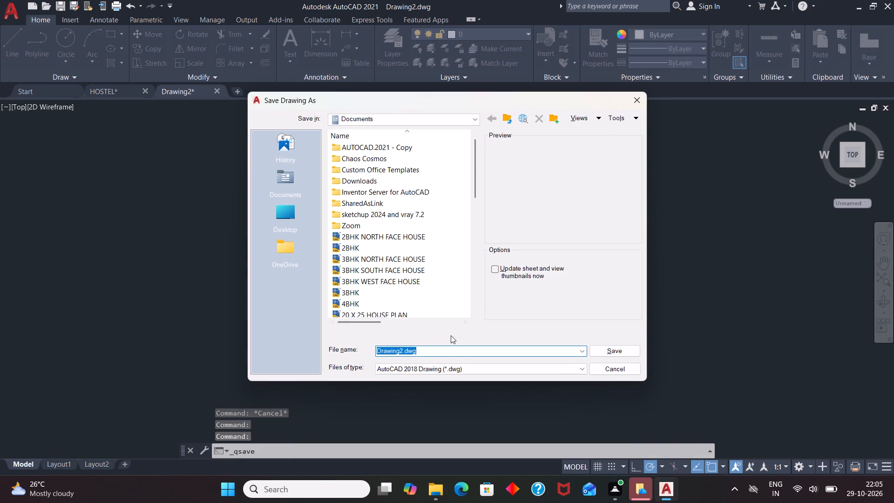
{"action": "key", "text": "BackSpace"}
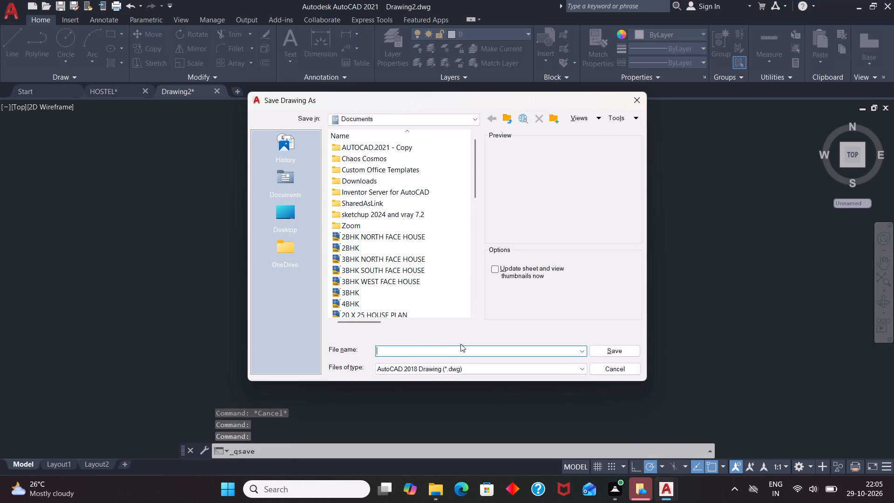
{"action": "type", "text": "ground g"}
{"action": "key", "text": "BackSpace"}
{"action": "type", "text": "floor"}
{"action": "key", "text": "Return"}
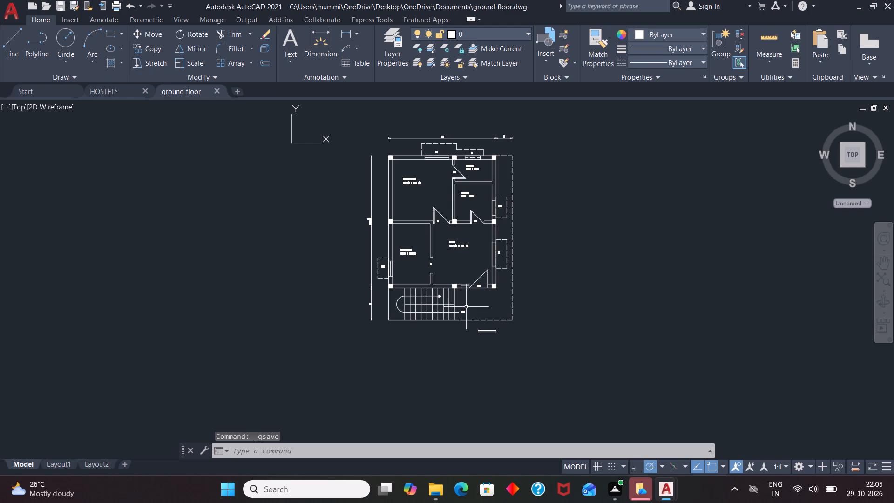
Query the LOGFILENAME system variable for the drawing's log file path.
{"action": "left_click", "coordinate": [486, 454]}
{"action": "type", "text": "LOGFILENAME"}
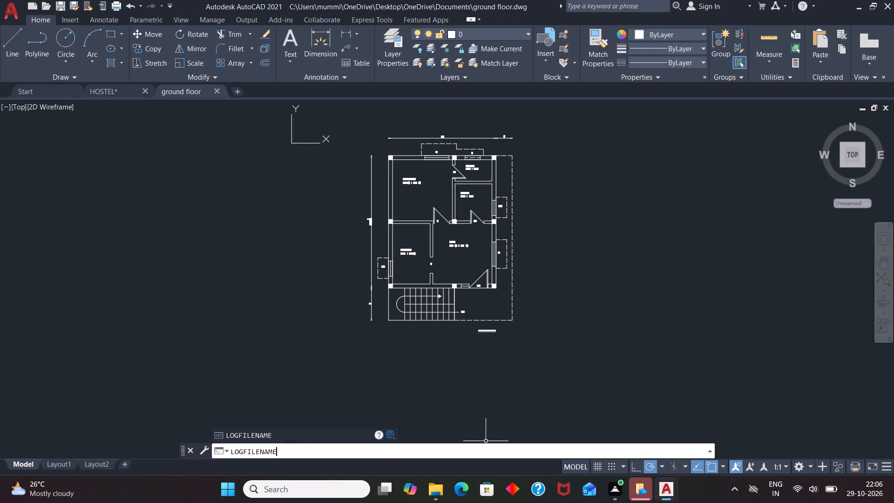
{"action": "key", "text": "Return"}
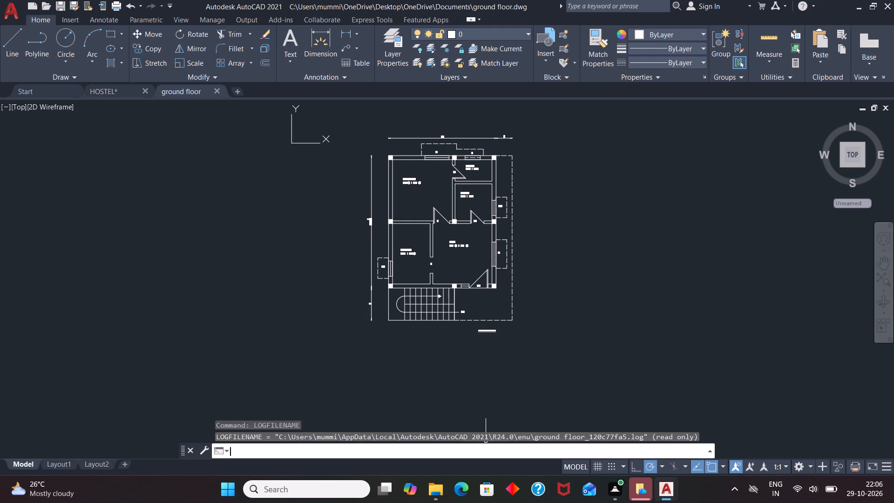
Set up a plot with DWG To PDF.pc3, using 4800 dpi vector and raster quality for the current plot only.
{"action": "key", "text": "ctrl+p"}
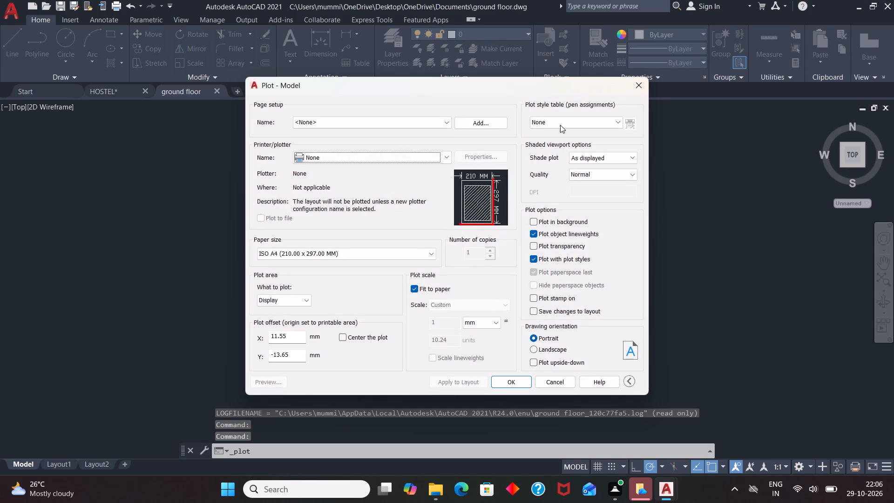
{"action": "left_click", "coordinate": [446, 157]}
{"action": "scroll", "coordinate": [370, 256], "scroll_direction": "up", "scroll_amount": 1}
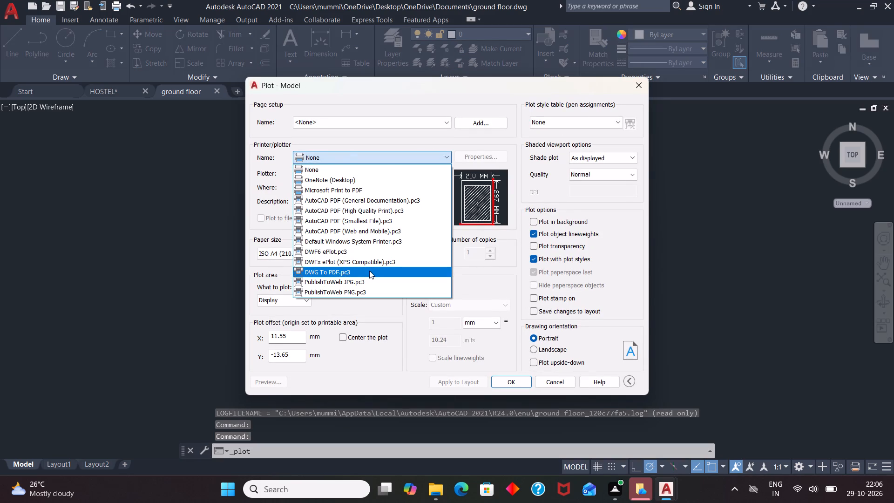
{"action": "left_click", "coordinate": [369, 271]}
{"action": "left_click", "coordinate": [445, 218]}
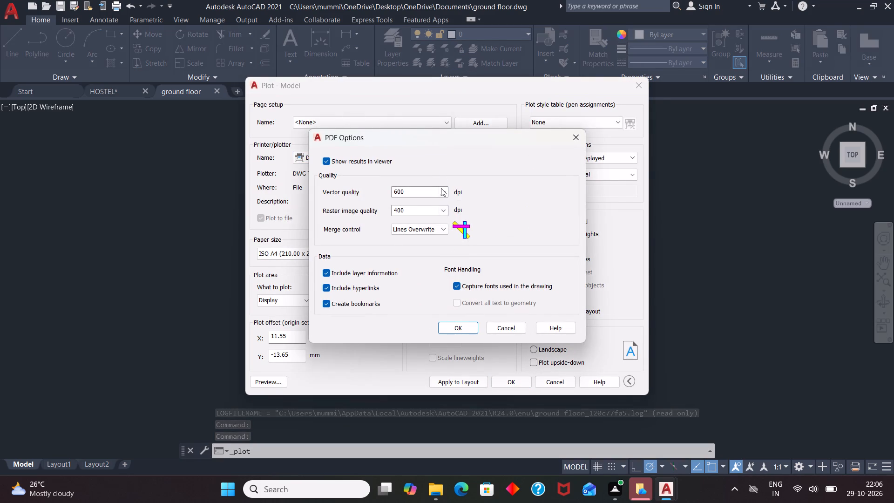
{"action": "left_click", "coordinate": [441, 189]}
{"action": "left_click", "coordinate": [405, 259]}
{"action": "left_click", "coordinate": [447, 211]}
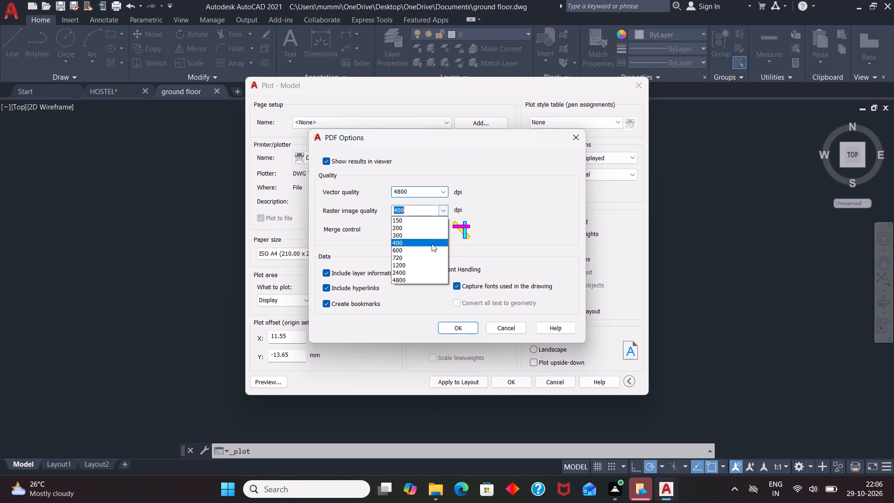
{"action": "left_click", "coordinate": [409, 281]}
{"action": "left_click", "coordinate": [456, 331]}
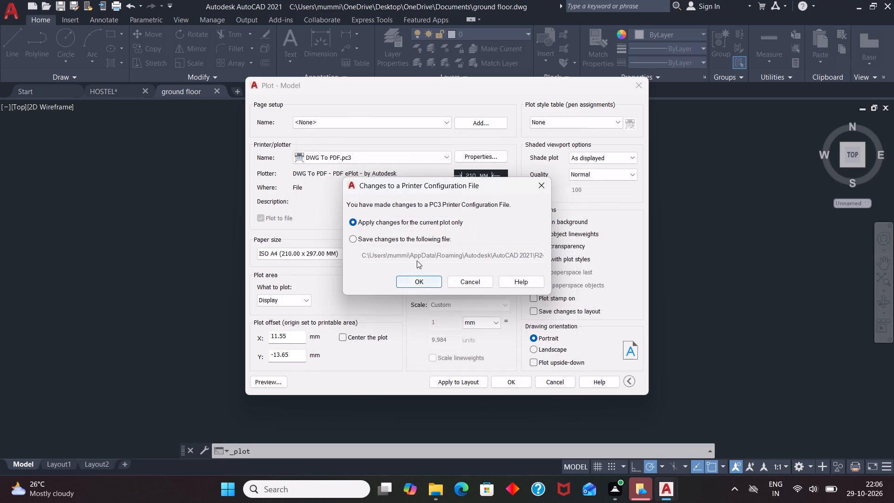
{"action": "left_click_drag", "start_coordinate": [420, 275], "coordinate": [421, 279]}
Set the paper size to ISO full bleed A3 (420.00 x 297.00 MM) and centre the plot.
{"action": "left_click", "coordinate": [412, 254]}
{"action": "scroll", "coordinate": [392, 299], "scroll_direction": "up", "scroll_amount": 11}
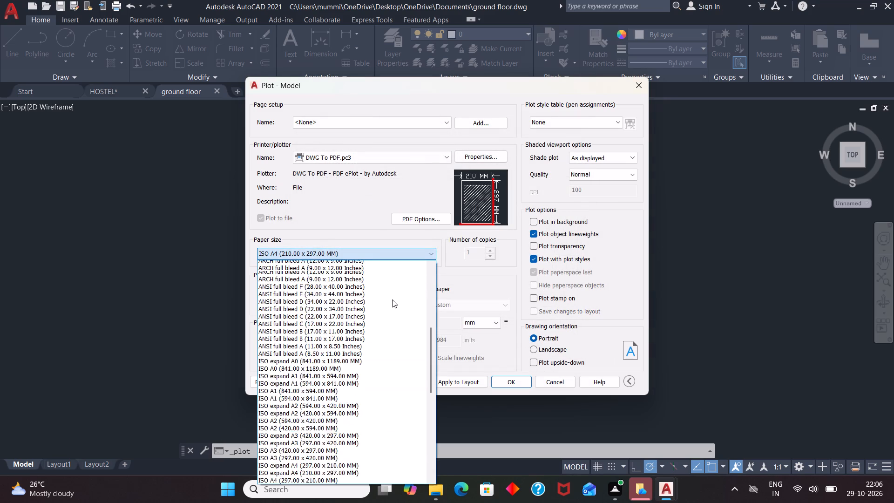
{"action": "scroll", "coordinate": [394, 303], "scroll_direction": "up", "scroll_amount": 6}
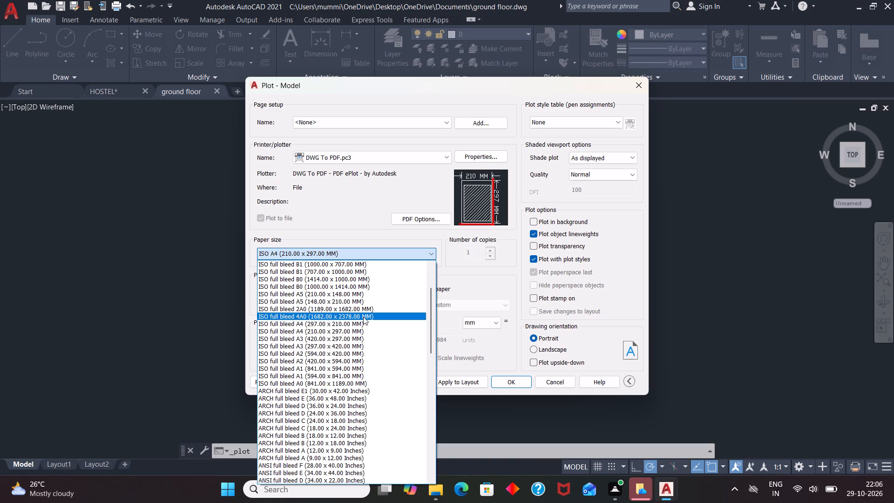
{"action": "left_click", "coordinate": [353, 340]}
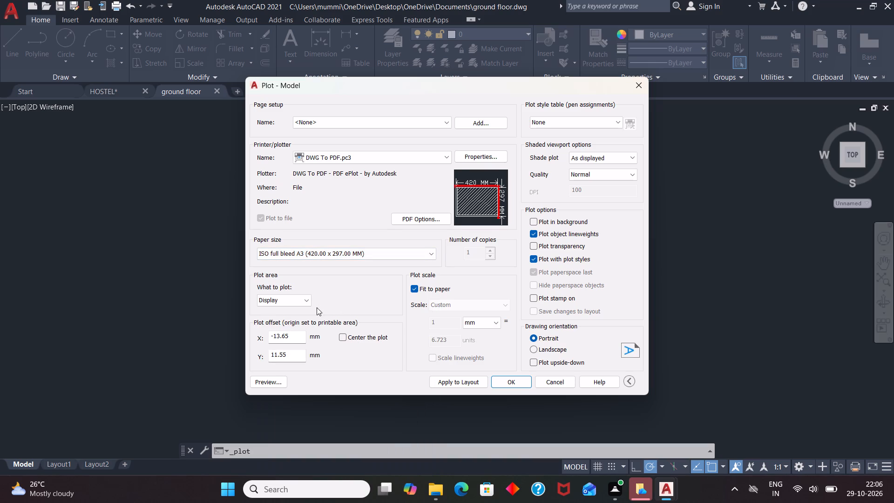
{"action": "left_click", "coordinate": [339, 336]}
{"action": "left_click", "coordinate": [342, 337]}
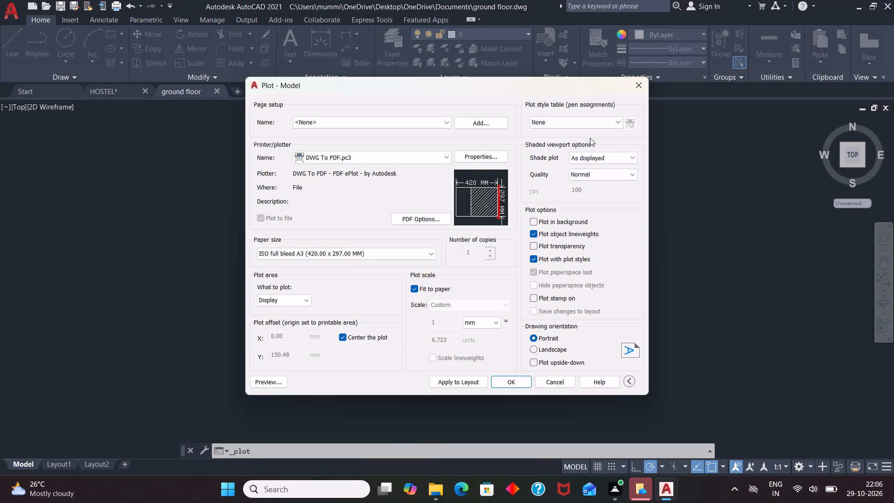
Assign the acad.ctb plot style table and set the shaded viewport quality to Maximum.
{"action": "left_click", "coordinate": [591, 121]}
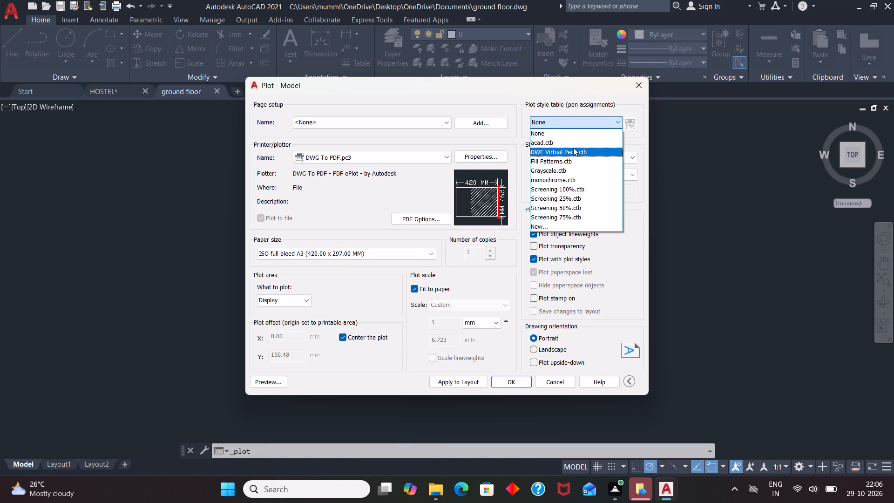
{"action": "left_click", "coordinate": [575, 143]}
{"action": "left_click", "coordinate": [446, 265]}
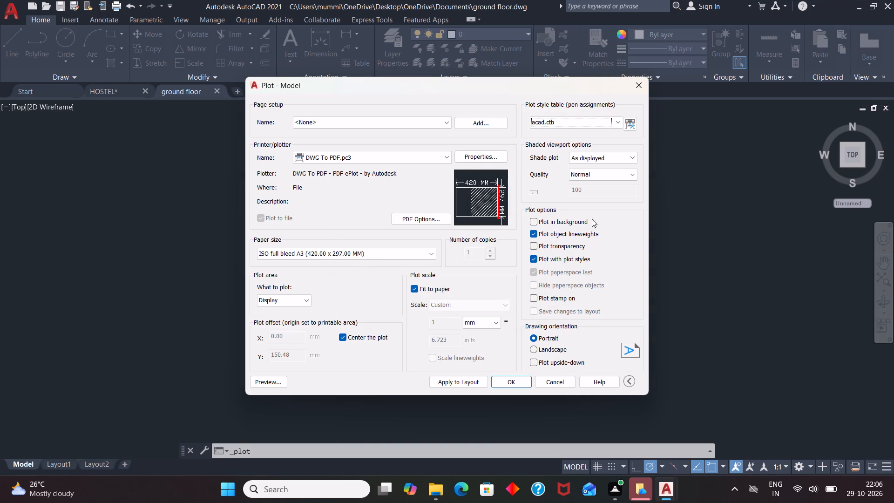
{"action": "left_click", "coordinate": [615, 171]}
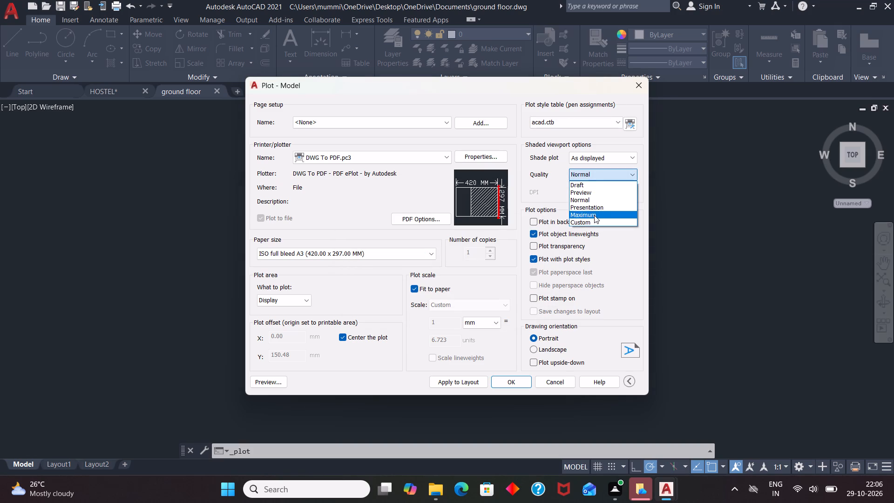
{"action": "left_click", "coordinate": [594, 215]}
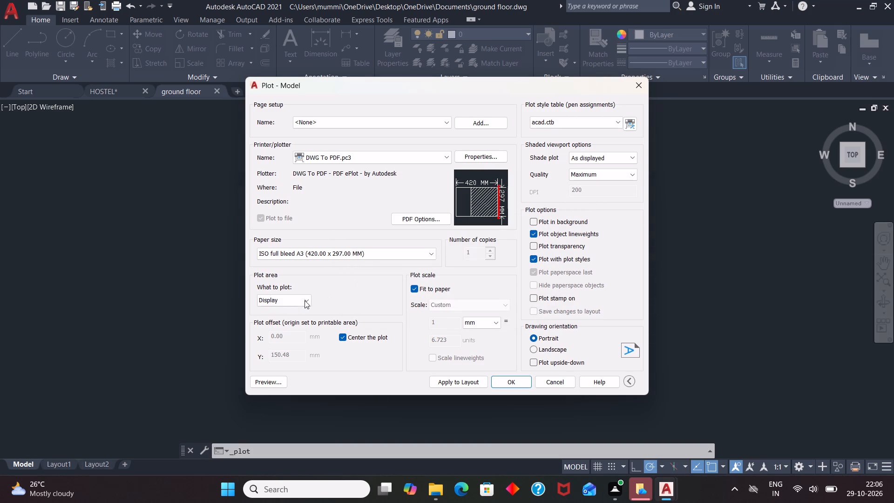
Define the plot area as a window enclosing the whole floor plan with its dimensions and title.
{"action": "left_click", "coordinate": [302, 299]}
{"action": "left_click", "coordinate": [274, 332]}
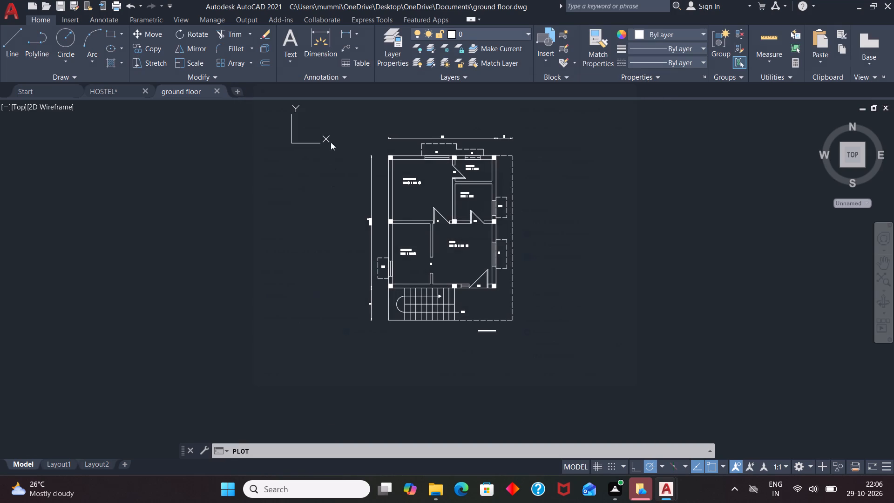
{"action": "left_click_drag", "start_coordinate": [320, 111], "coordinate": [606, 374]}
{"action": "left_click", "coordinate": [606, 374]}
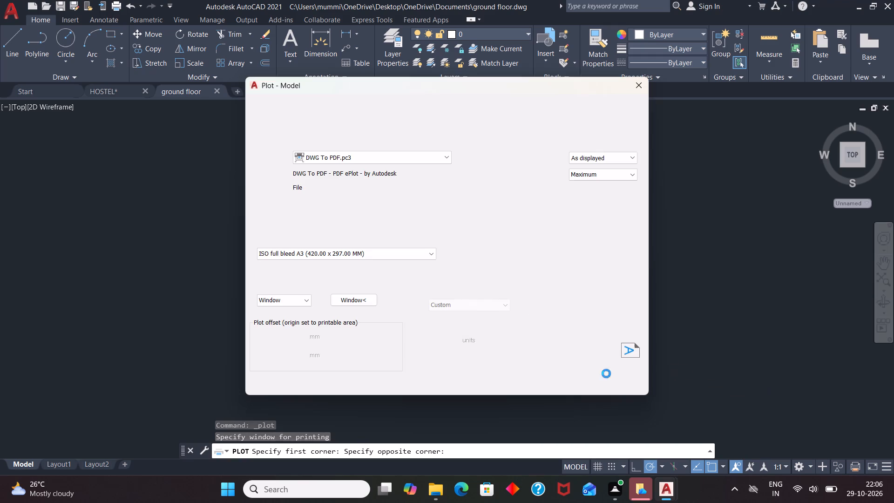
Plot the floor plan to ground floor-Model.pdf in the Documents folder, and close the resulting PDF view.
{"action": "left_click", "coordinate": [506, 380]}
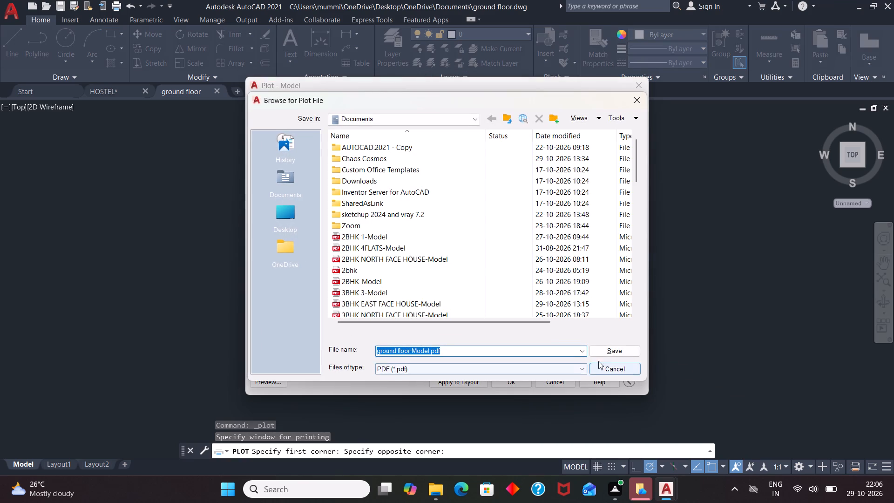
{"action": "left_click", "coordinate": [610, 352]}
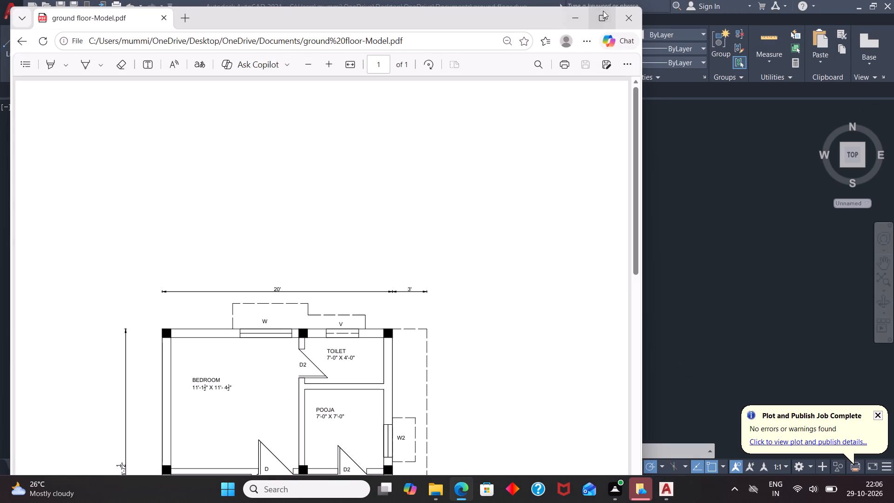
{"action": "left_click", "coordinate": [622, 19]}
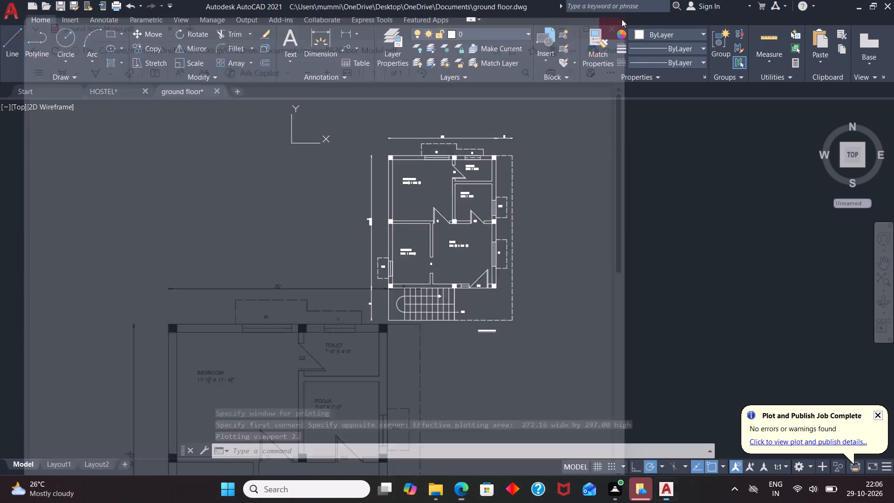
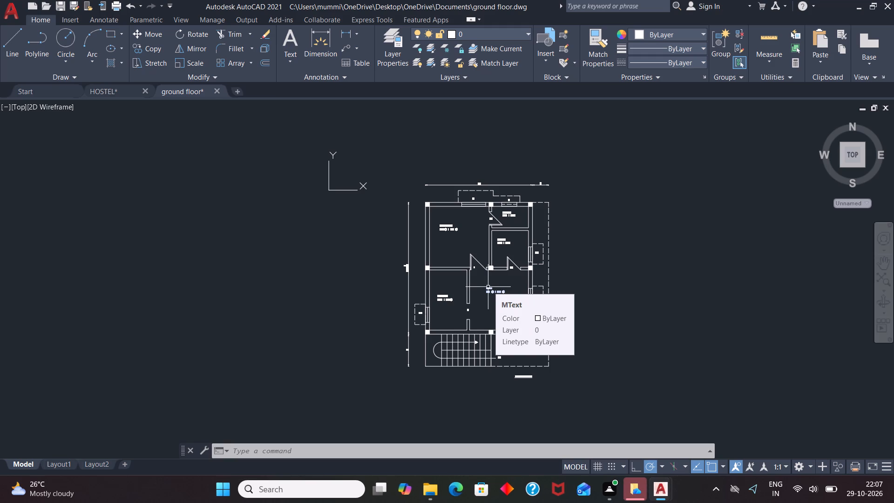
Shift the D label of the bedroom door slightly away from the door leaf, towards the middle of the opening.
{"action": "scroll", "coordinate": [502, 268], "scroll_direction": "up", "scroll_amount": 1}
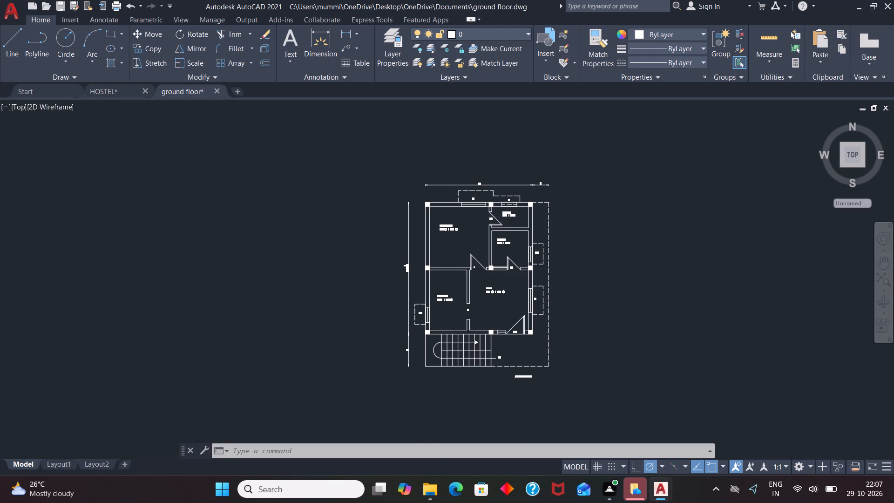
{"action": "scroll", "coordinate": [502, 268], "scroll_direction": "up", "scroll_amount": 1}
{"action": "scroll", "coordinate": [429, 262], "scroll_direction": "up", "scroll_amount": 1}
{"action": "left_click", "coordinate": [427, 265]}
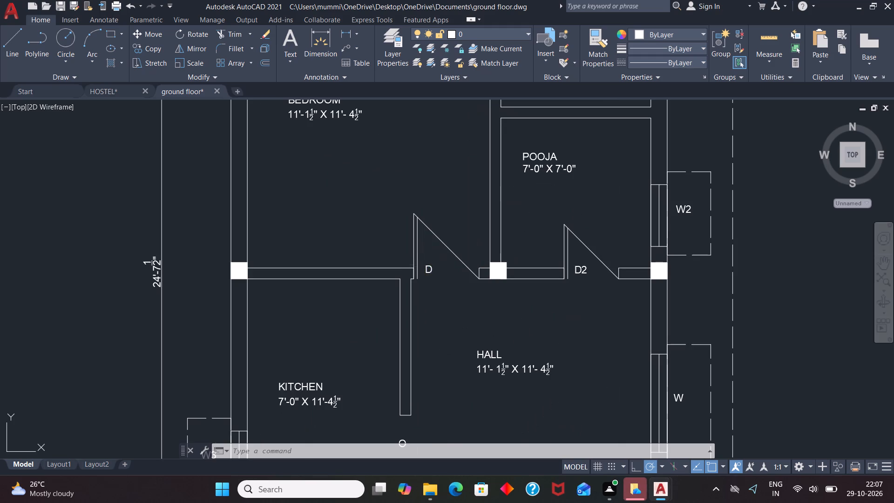
{"action": "left_click", "coordinate": [425, 266]}
{"action": "left_click", "coordinate": [433, 266]}
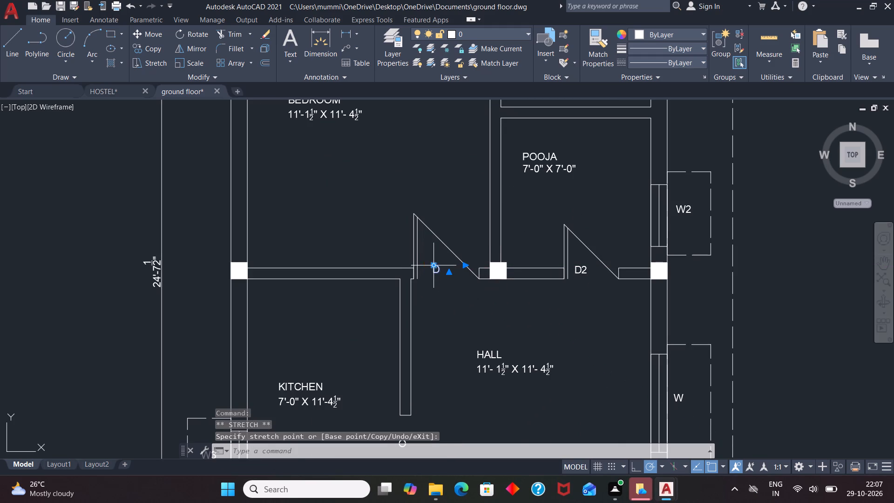
{"action": "key", "text": "Escape"}
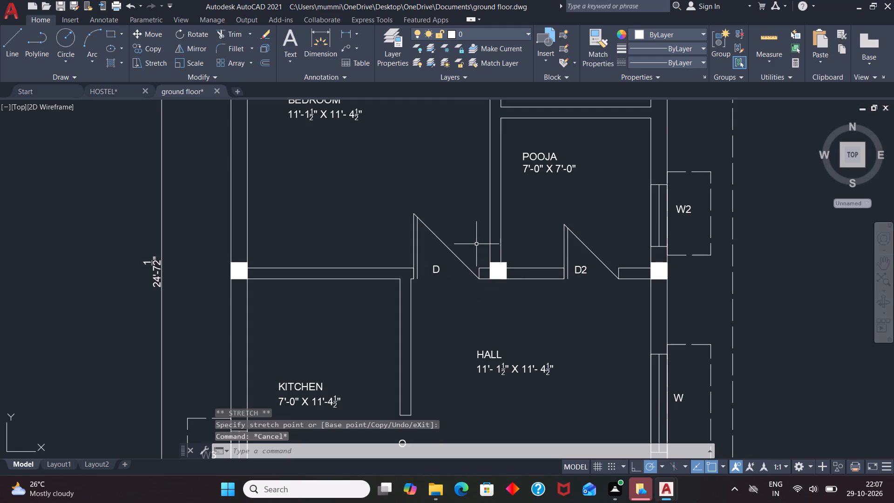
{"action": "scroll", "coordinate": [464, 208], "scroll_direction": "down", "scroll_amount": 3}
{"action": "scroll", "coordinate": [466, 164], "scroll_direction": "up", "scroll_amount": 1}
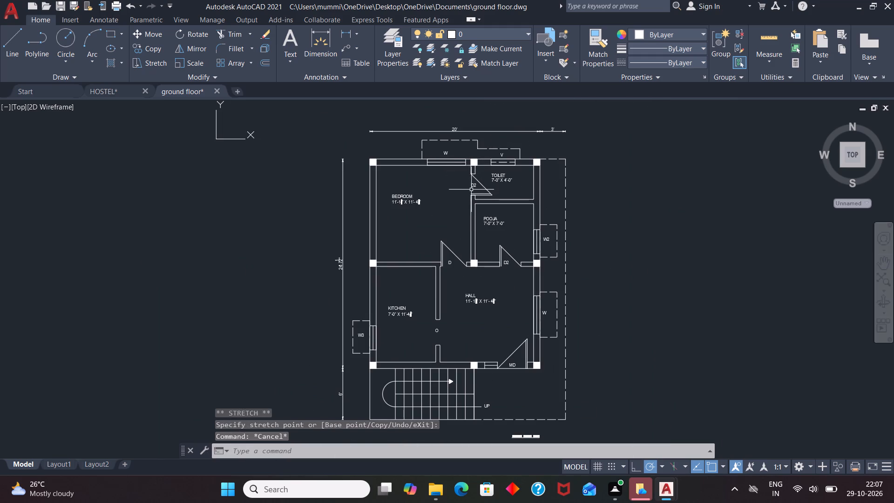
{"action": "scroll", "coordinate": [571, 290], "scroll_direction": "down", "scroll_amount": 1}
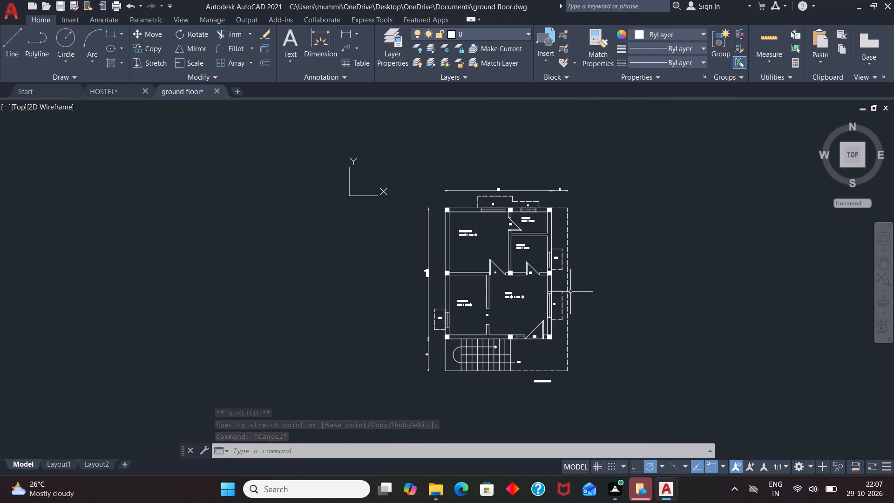